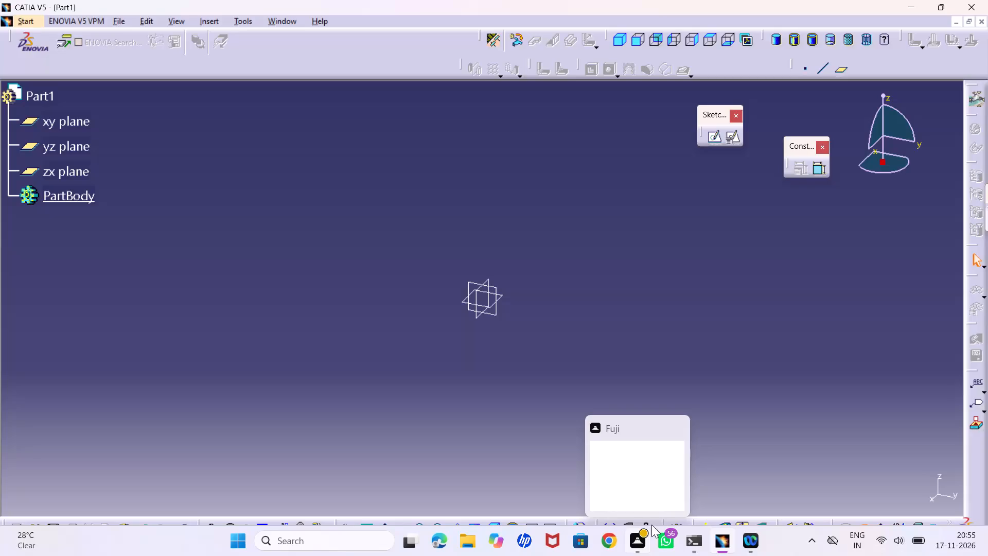
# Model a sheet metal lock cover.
# Create a positioned sketch on the xy plane with the axes swapped and the V direction reversed.
pyautogui.click(505, 294)
pyautogui.click(733, 138)
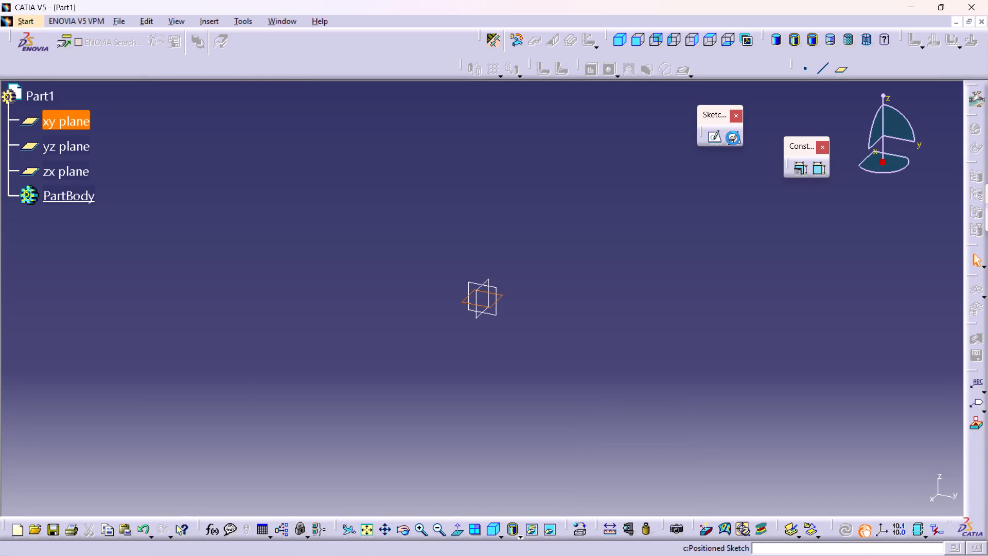
pyautogui.click(908, 474)
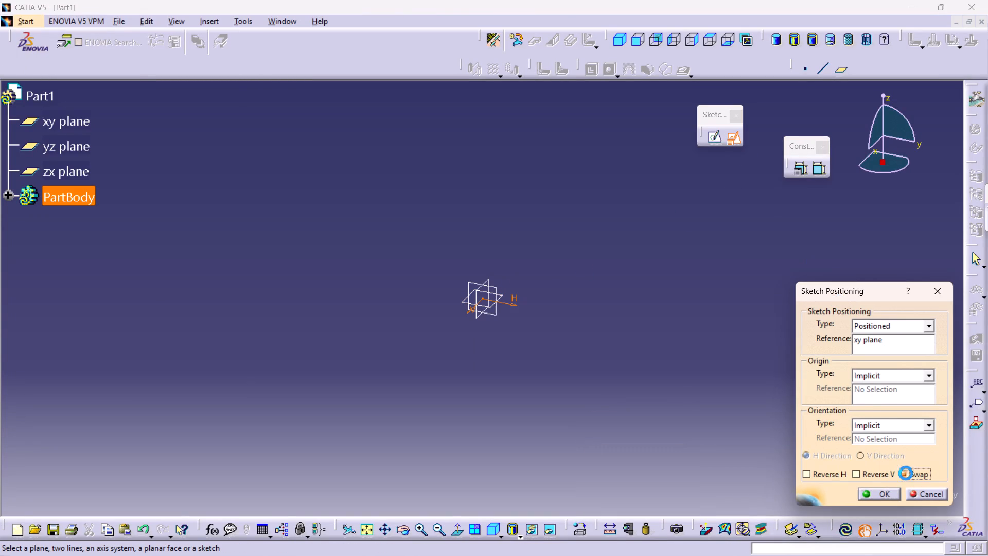
pyautogui.click(855, 473)
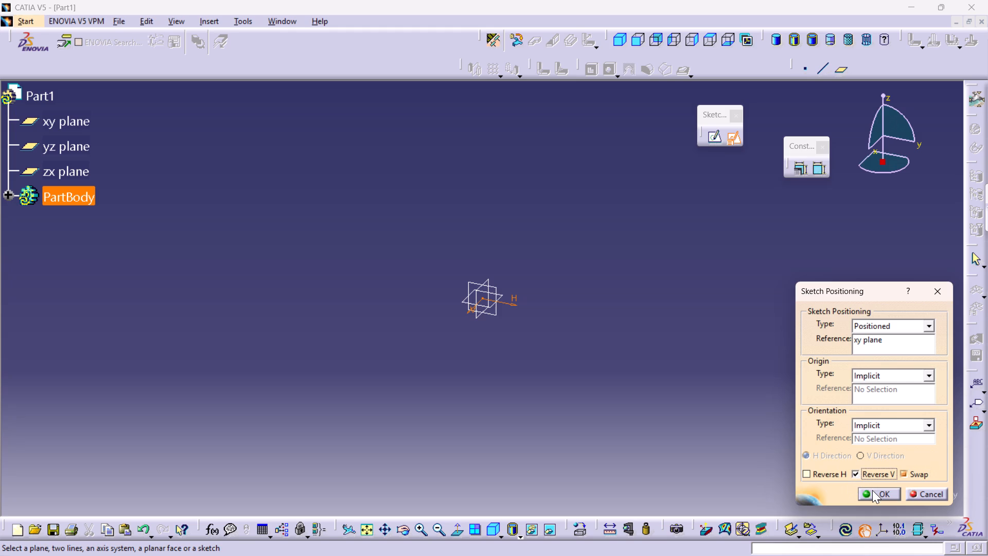
pyautogui.click(869, 496)
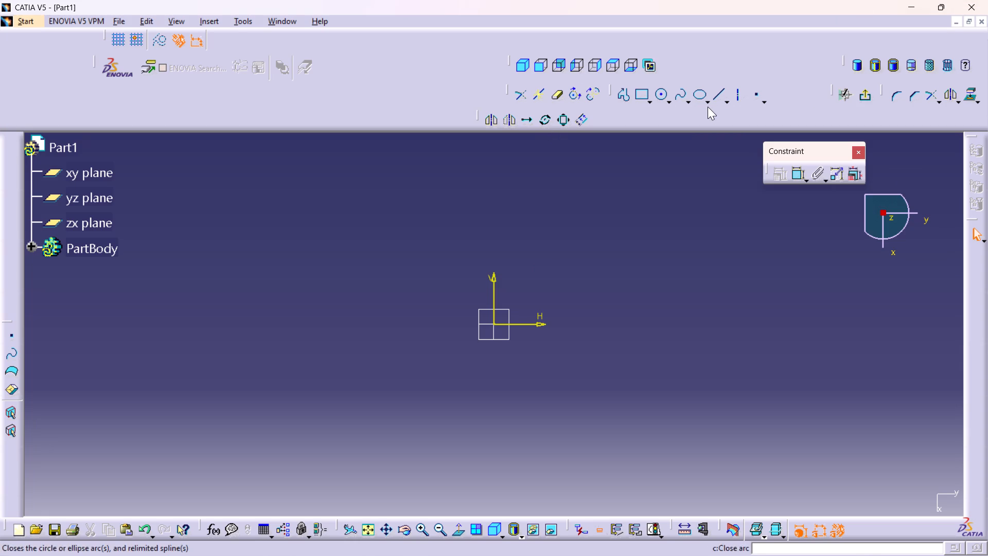
# Sketch an elongated hole centred on the H axis, about 122 mm between centres with a radius of about 36 mm.
pyautogui.click(668, 99)
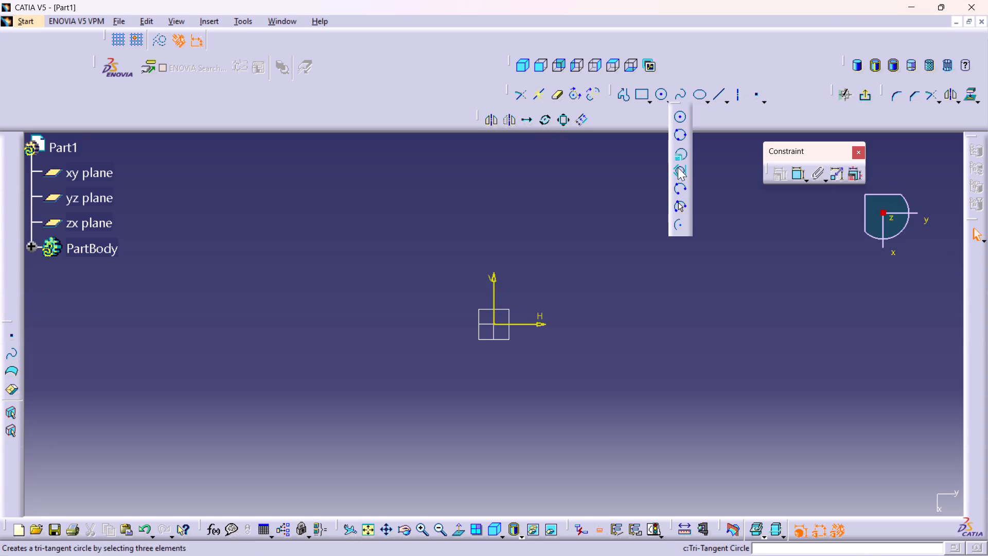
pyautogui.click(648, 99)
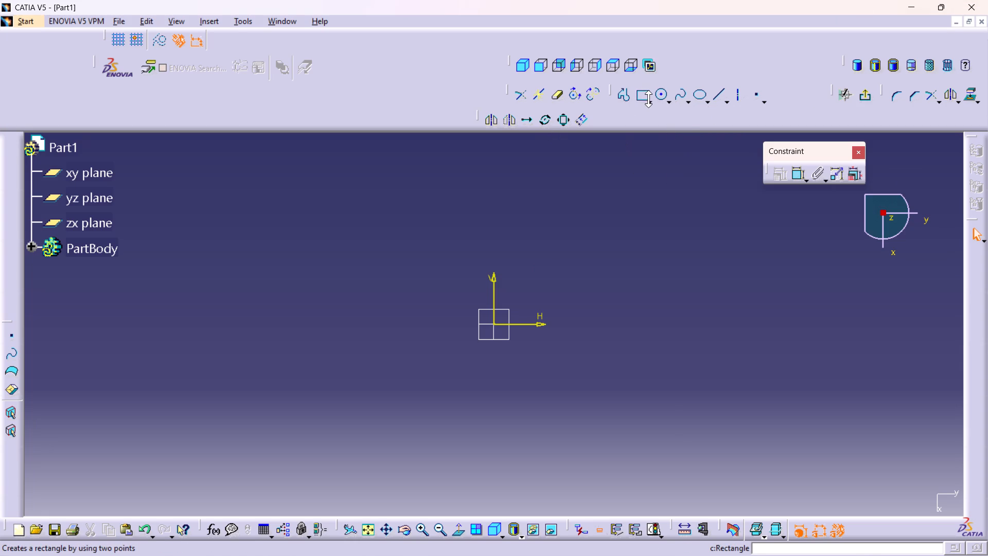
pyautogui.click(648, 99)
pyautogui.click(662, 171)
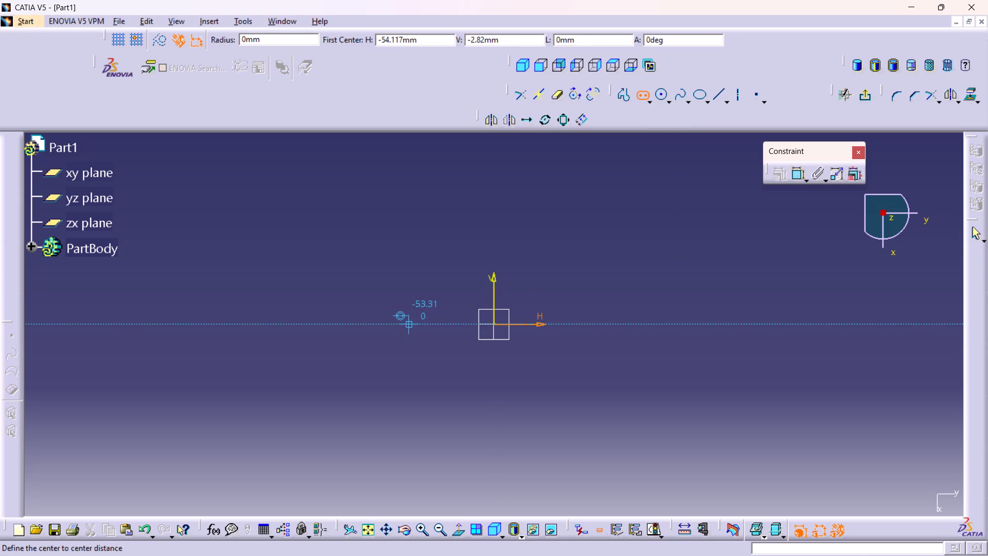
pyautogui.click(410, 325)
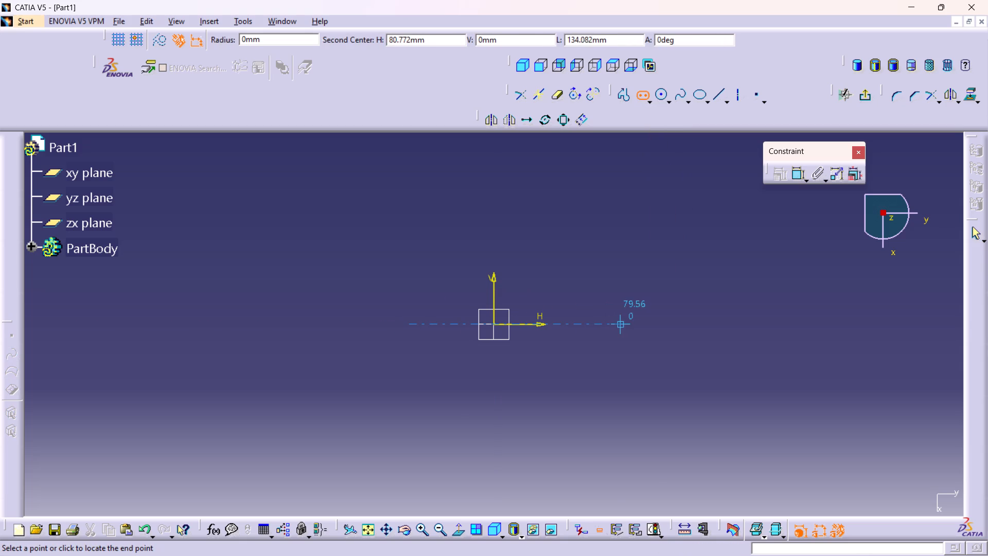
pyautogui.click(603, 323)
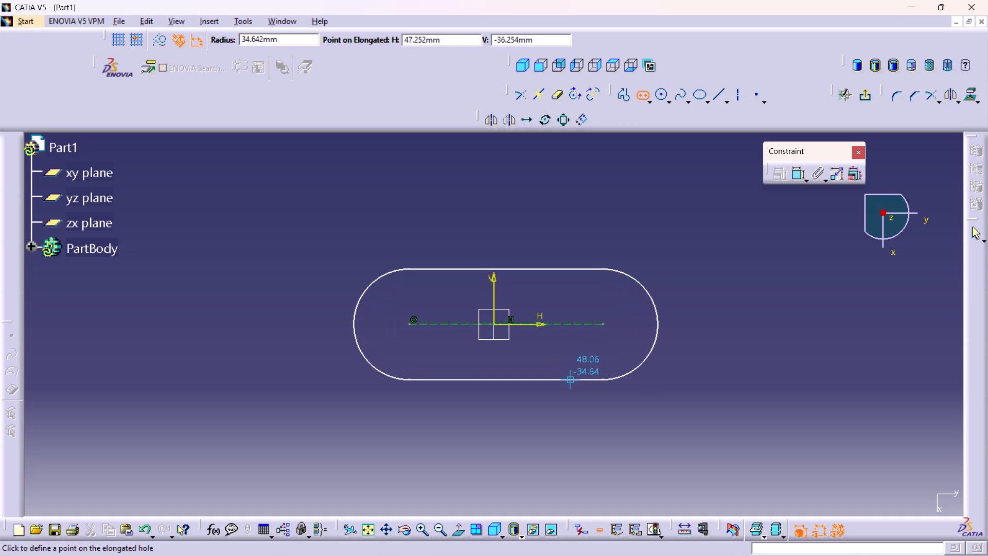
pyautogui.click(570, 382)
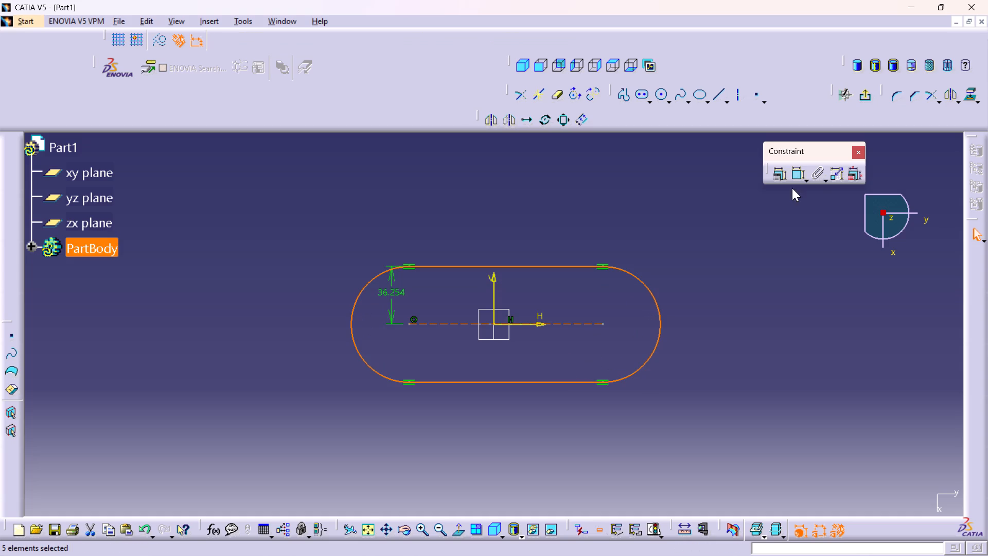
# Constrain the slot's two end arcs as symmetric about the V axis.
pyautogui.doubleClick(796, 173)
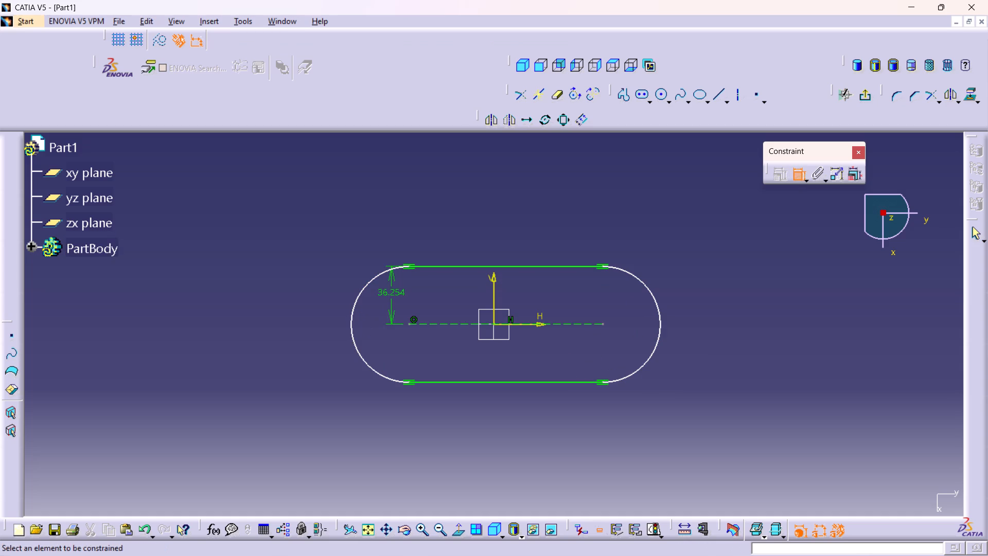
pyautogui.click(352, 320)
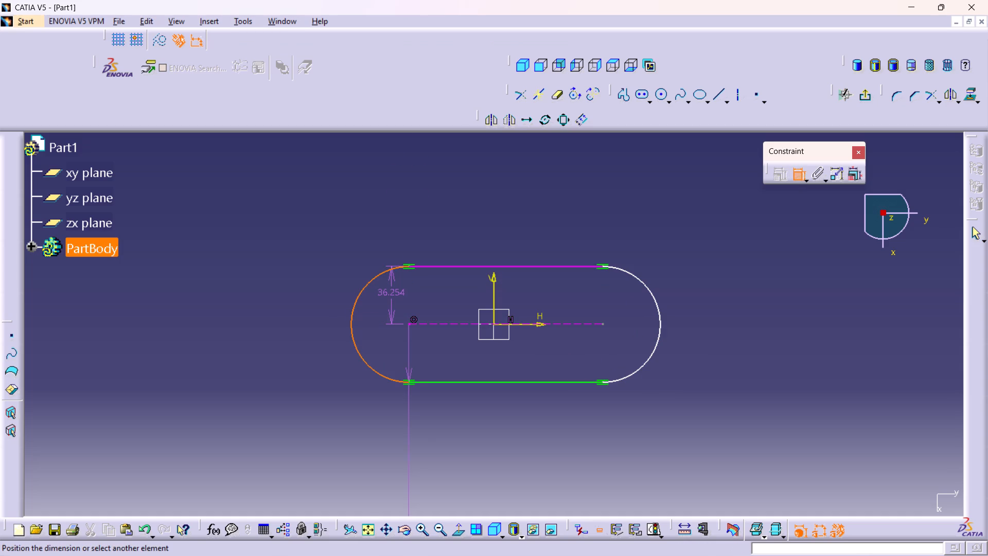
pyautogui.click(661, 334)
pyautogui.rightClick(619, 217)
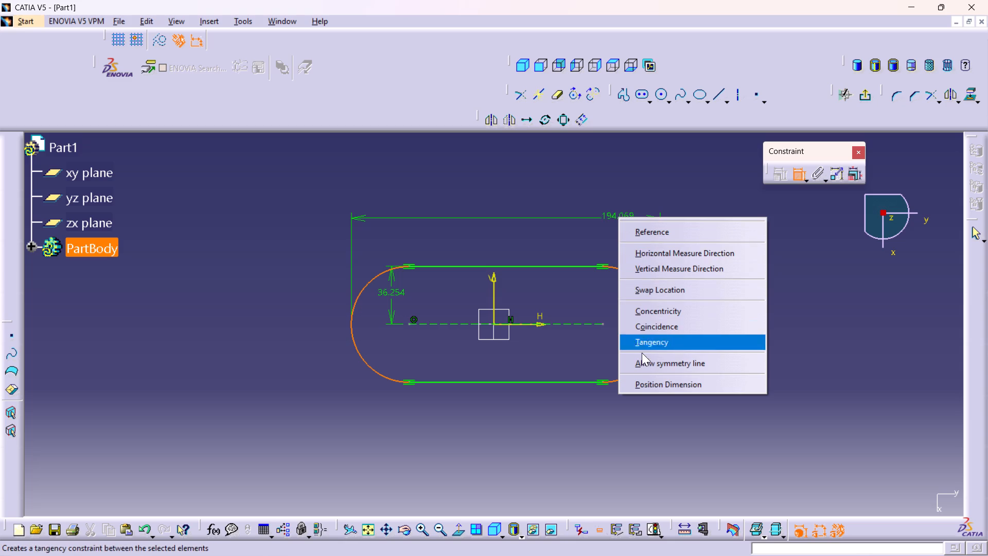
pyautogui.click(643, 360)
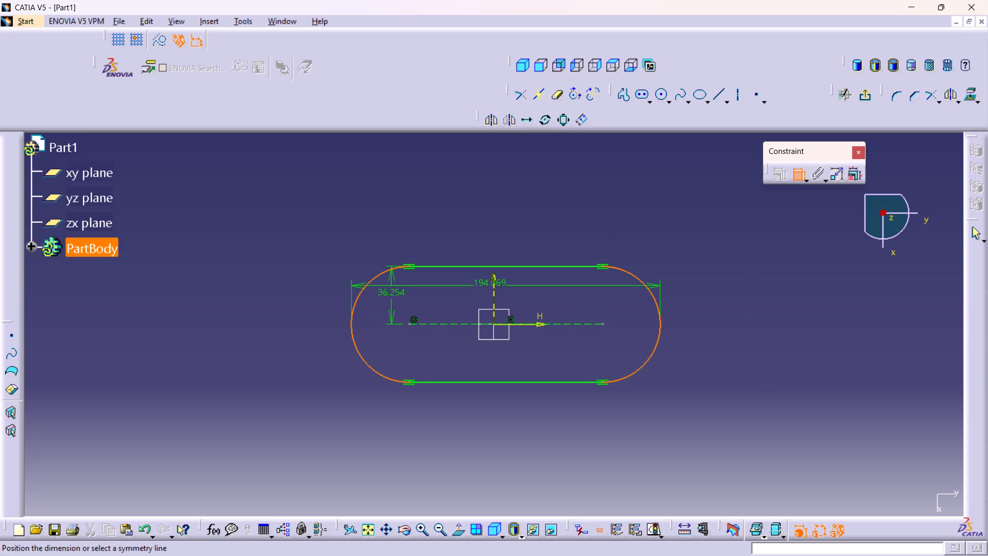
pyautogui.click(495, 279)
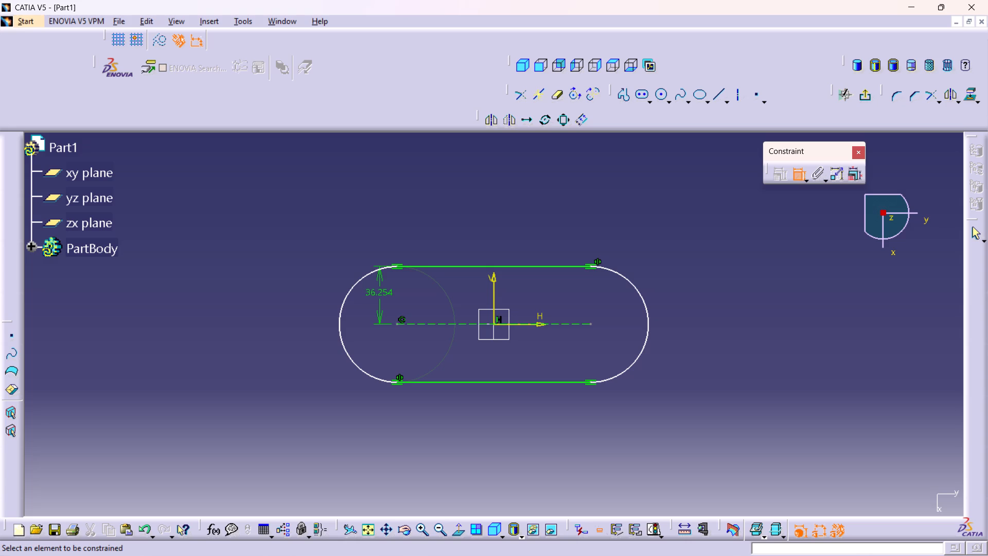
# Dimension the length of the slot's lower straight edge, placing the dimension below the profile.
pyautogui.click(538, 381)
pyautogui.click(487, 418)
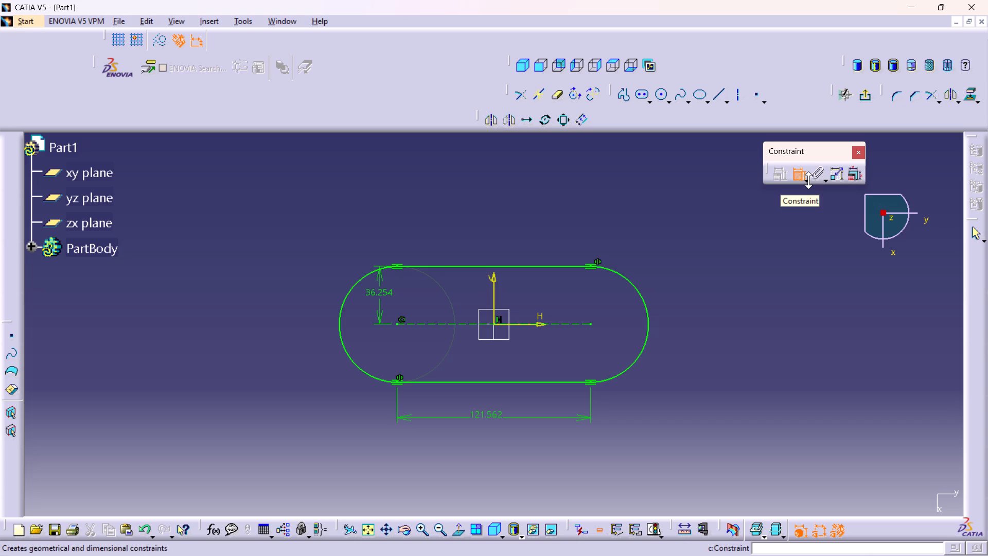
pyautogui.click(800, 176)
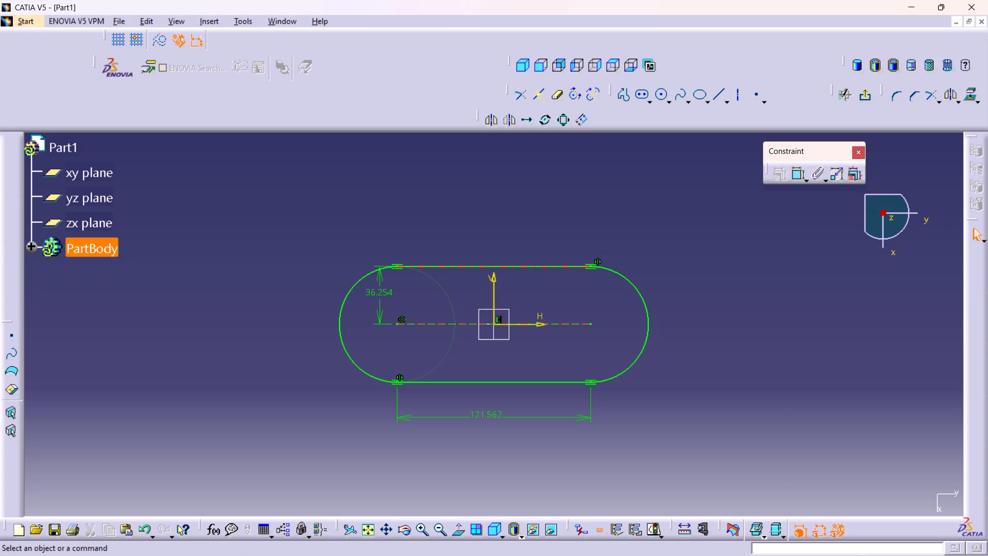
# Move the slot's radius dimension outside the profile, beyond the arc on the negative H side.
pyautogui.moveTo(382, 275); pyautogui.dragTo(292, 300)
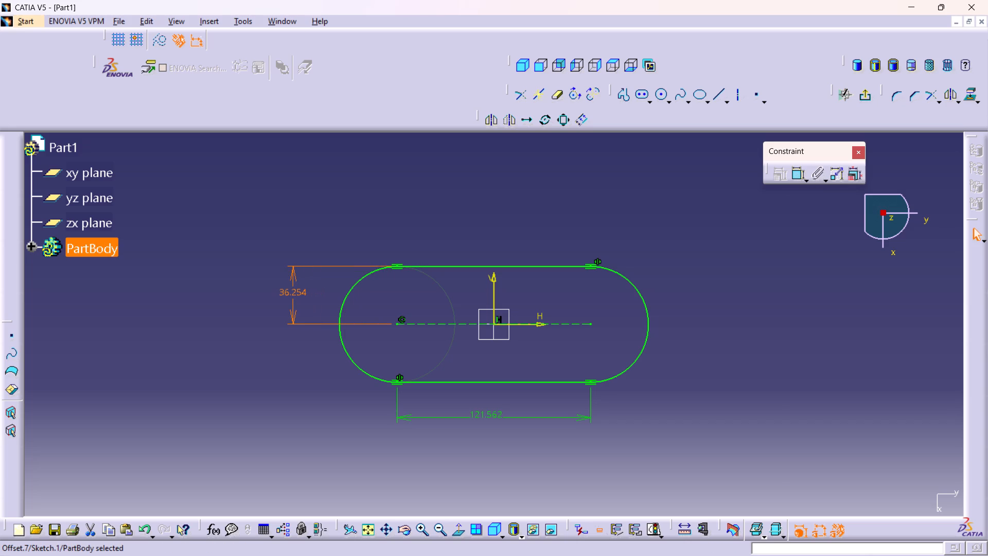
pyautogui.moveTo(292, 300); pyautogui.dragTo(292, 298)
pyautogui.click(619, 204)
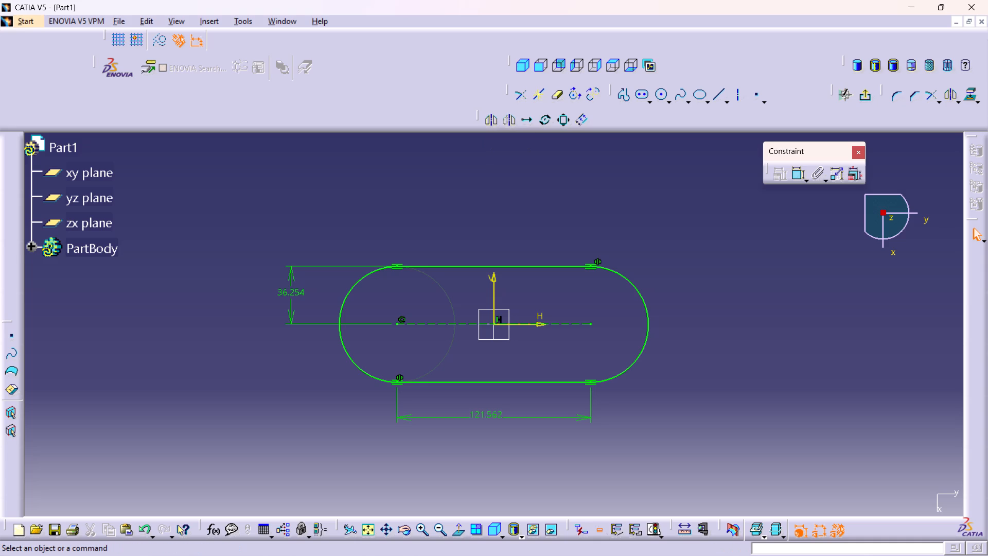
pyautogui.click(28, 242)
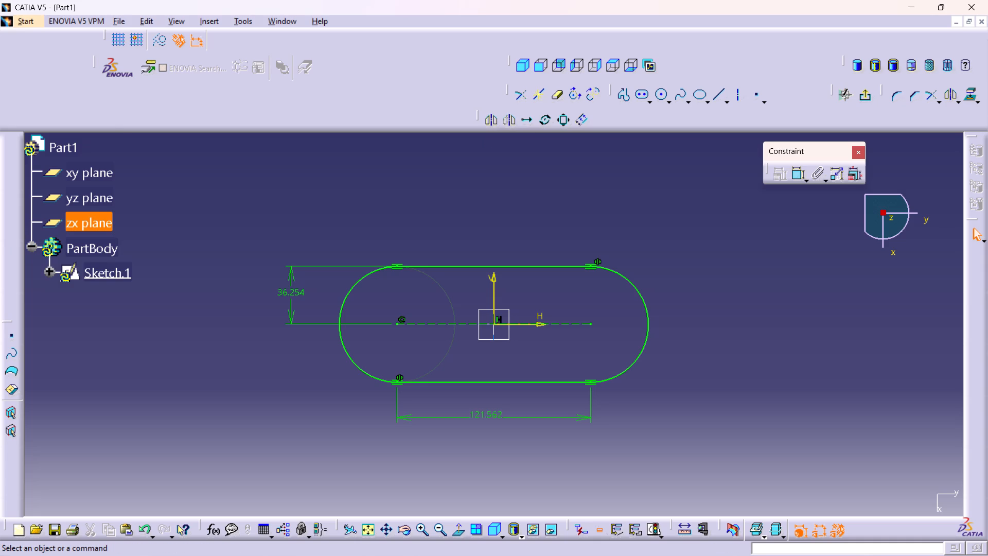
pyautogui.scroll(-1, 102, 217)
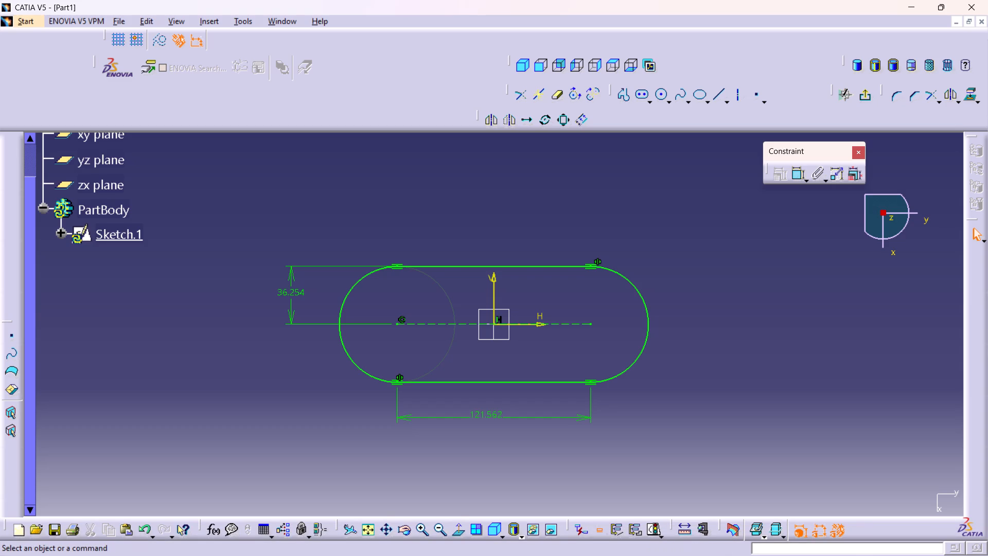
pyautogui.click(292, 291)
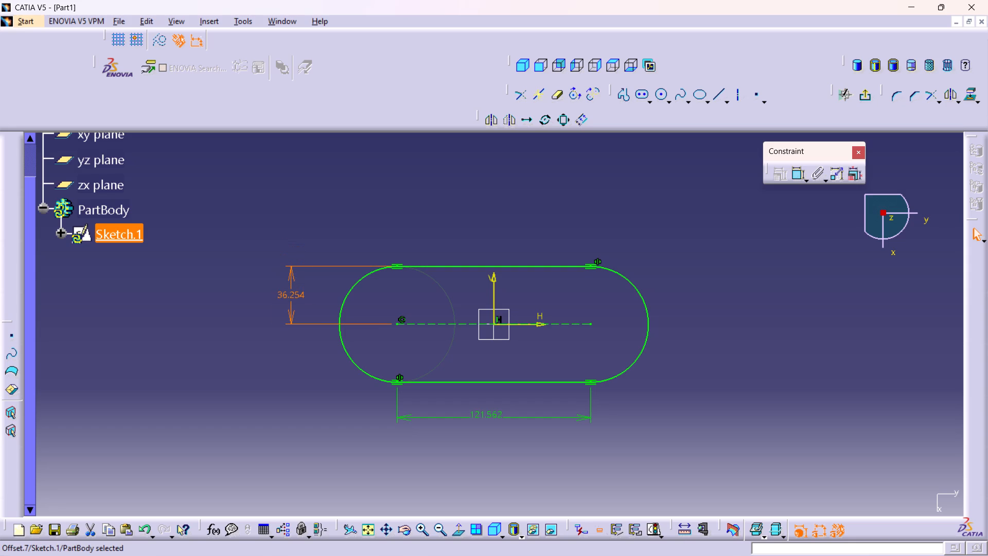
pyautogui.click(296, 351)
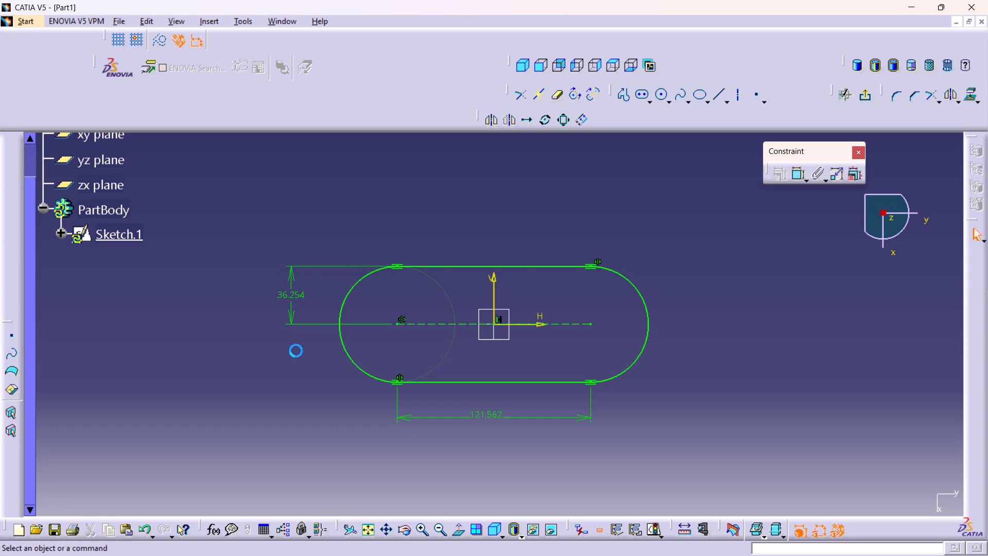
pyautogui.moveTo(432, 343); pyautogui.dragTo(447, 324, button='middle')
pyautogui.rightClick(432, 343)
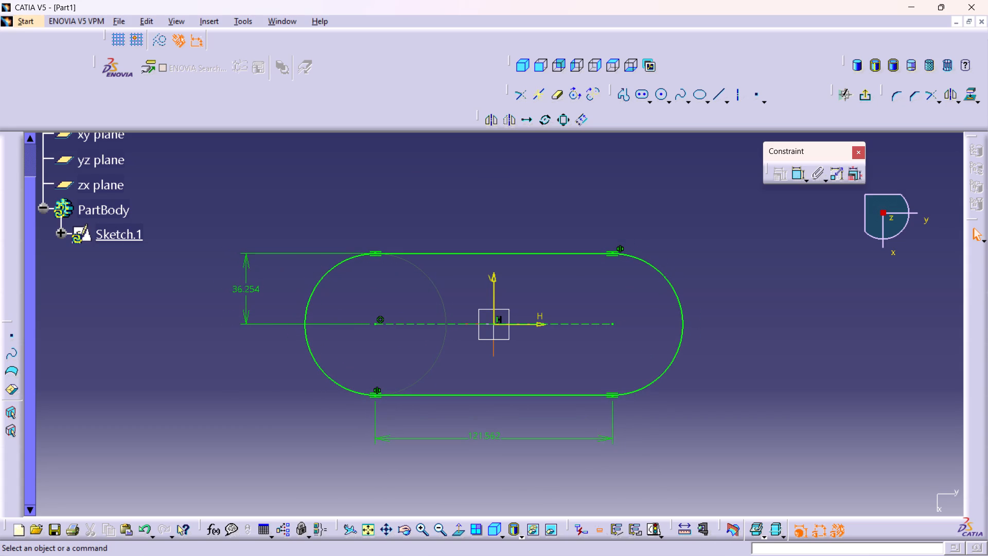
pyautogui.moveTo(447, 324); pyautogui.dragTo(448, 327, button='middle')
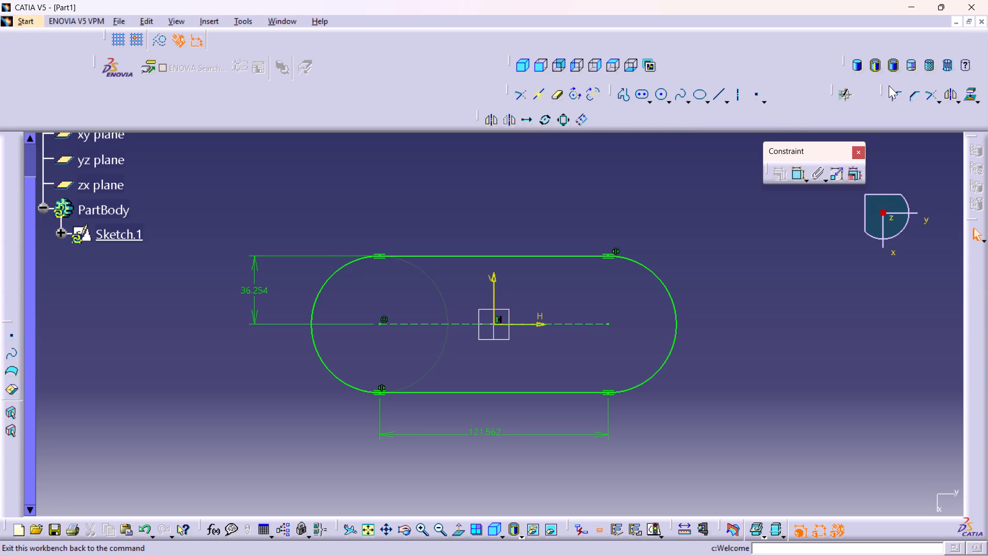
# Exit the slot sketch and return to the part.
pyautogui.click(861, 101)
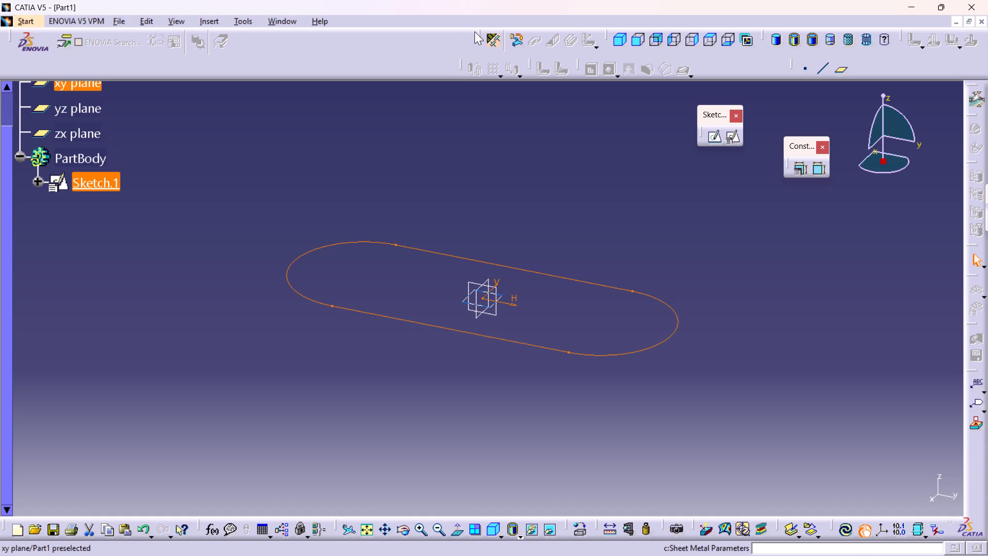
# Examine the sheet metal parameters, including thickness and default bend radius, without applying them.
pyautogui.click(495, 39)
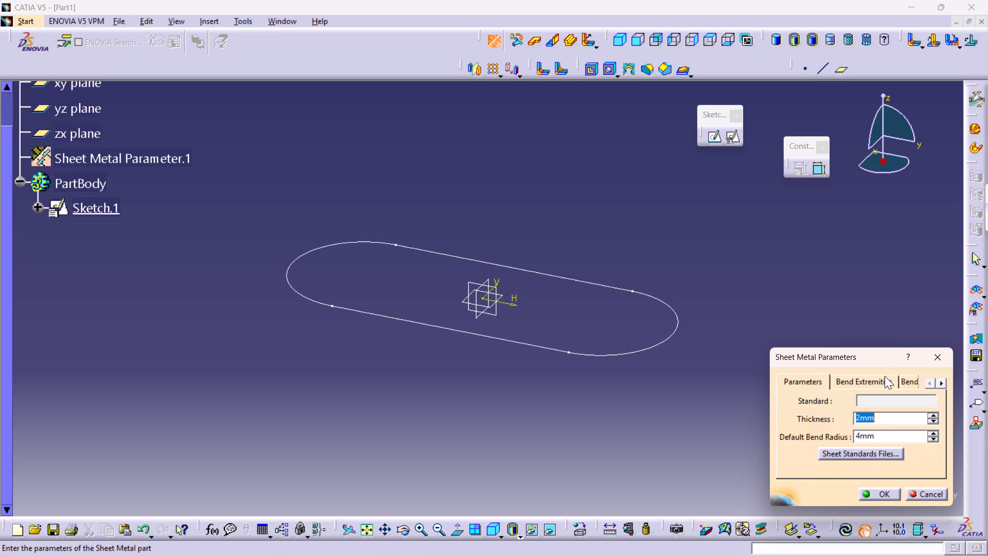
pyautogui.click(941, 383)
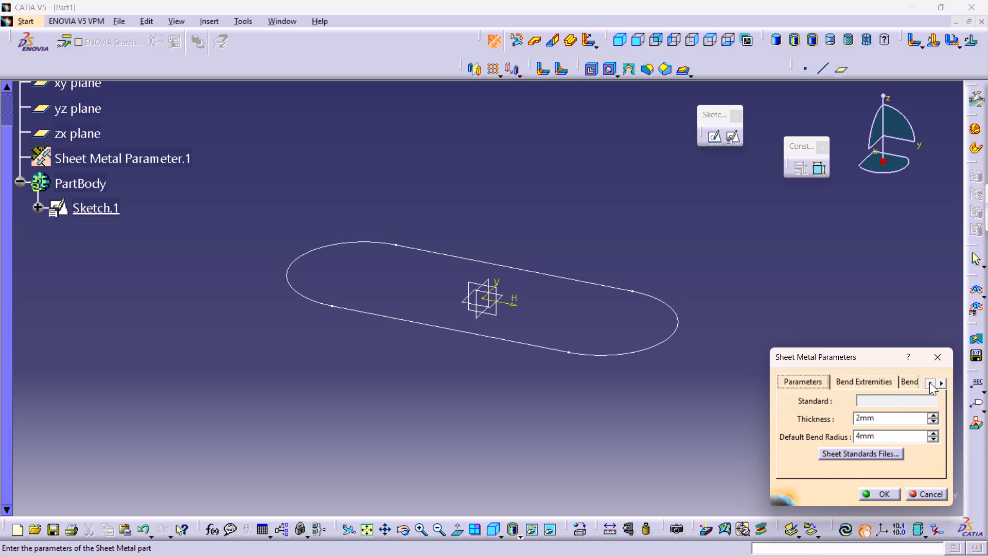
pyautogui.click(929, 382)
pyautogui.click(929, 382)
pyautogui.click(929, 382)
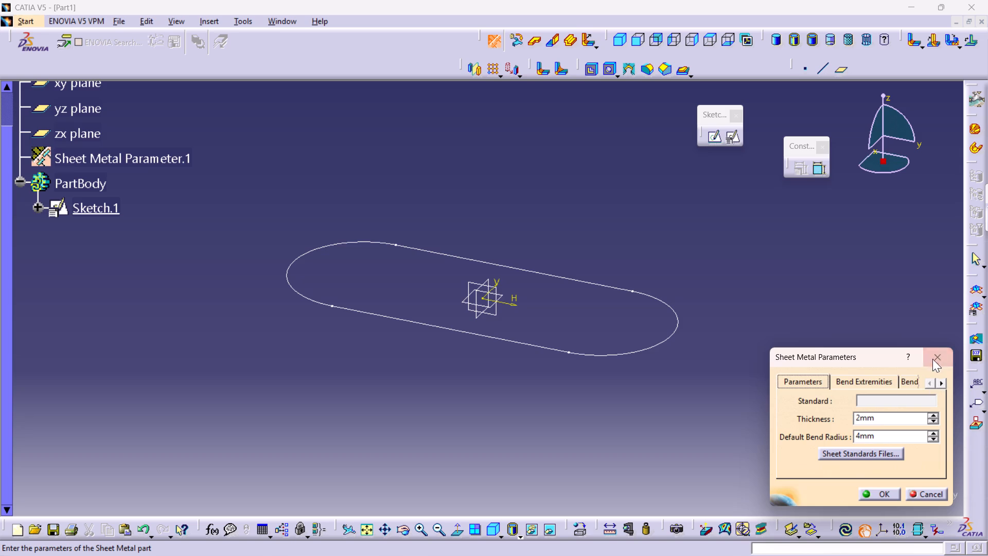
pyautogui.click(936, 355)
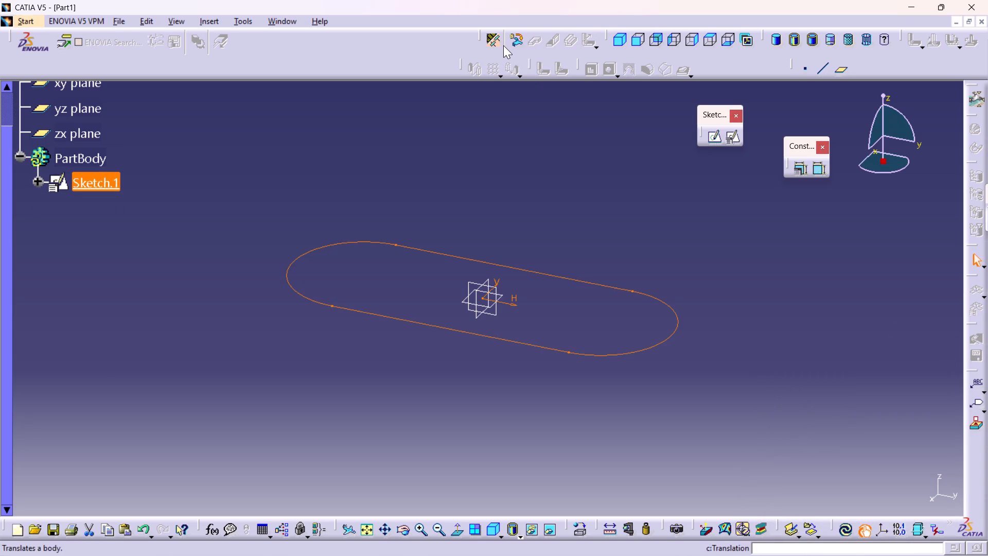
pyautogui.click(495, 43)
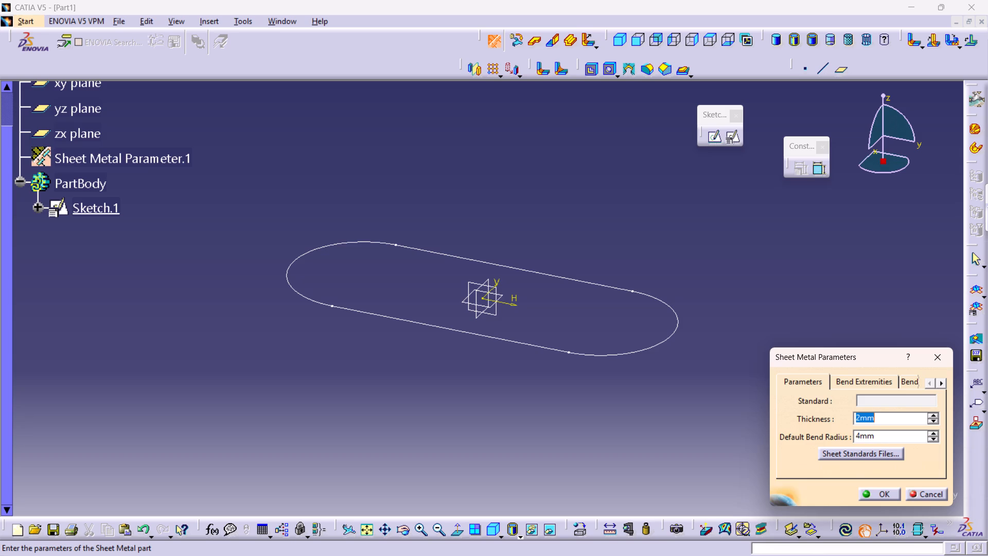
pyautogui.click(936, 357)
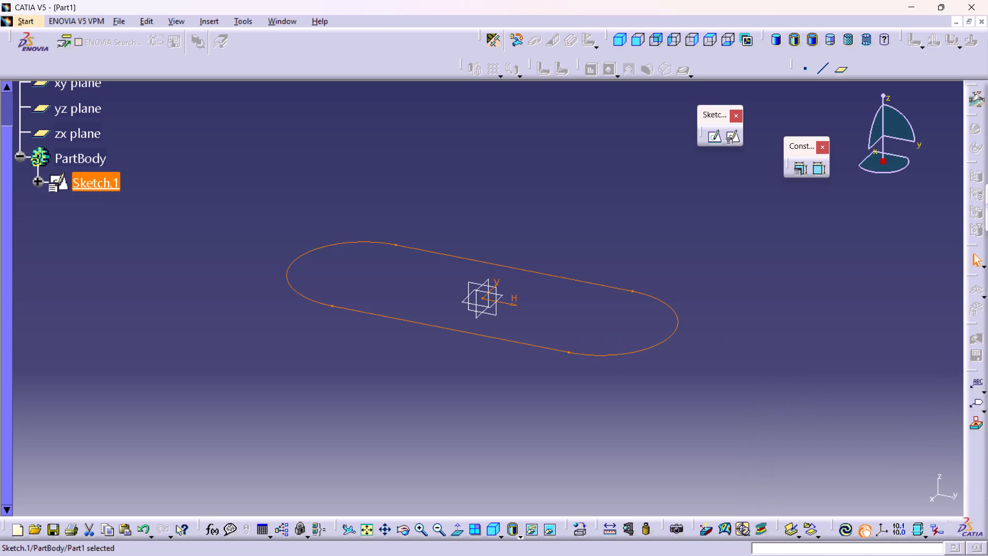
# Reopen the slot sketch and set the straight edge's length to 45 mm.
pyautogui.doubleClick(94, 186)
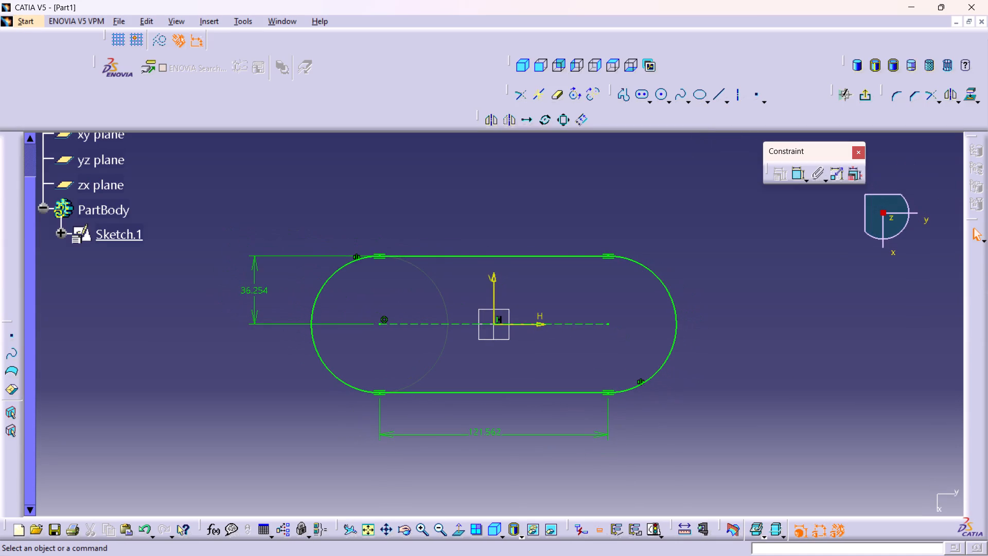
pyautogui.doubleClick(495, 433)
pyautogui.write('45.')
pyautogui.press('BackSpace')
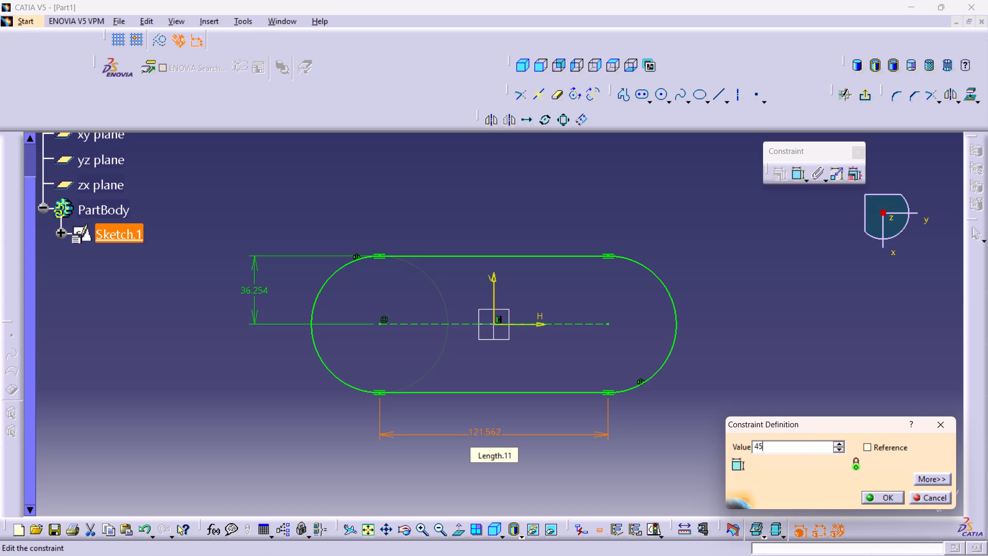
pyautogui.press('Return')
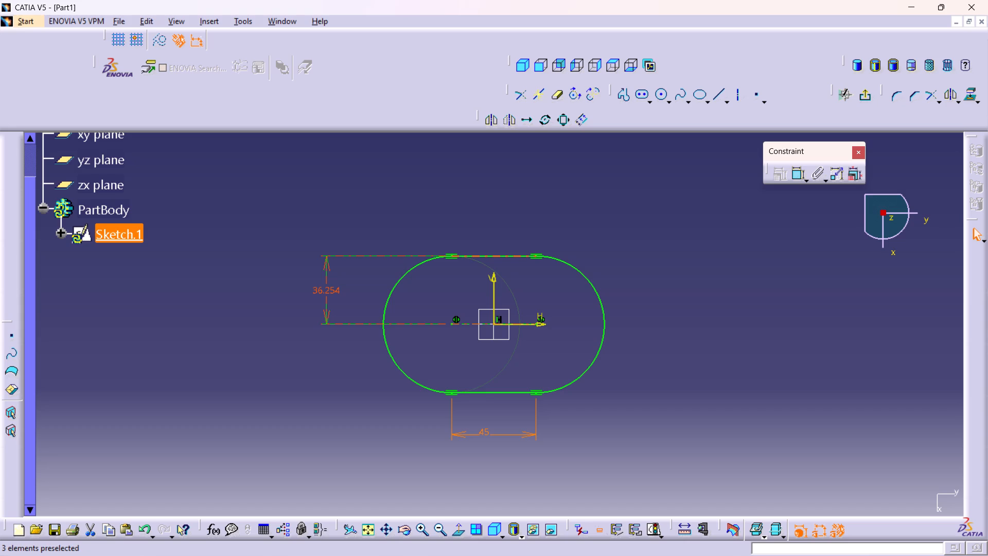
# Set the dimension between the slot's centre line and its straight edge to 7.5 mm.
pyautogui.doubleClick(327, 292)
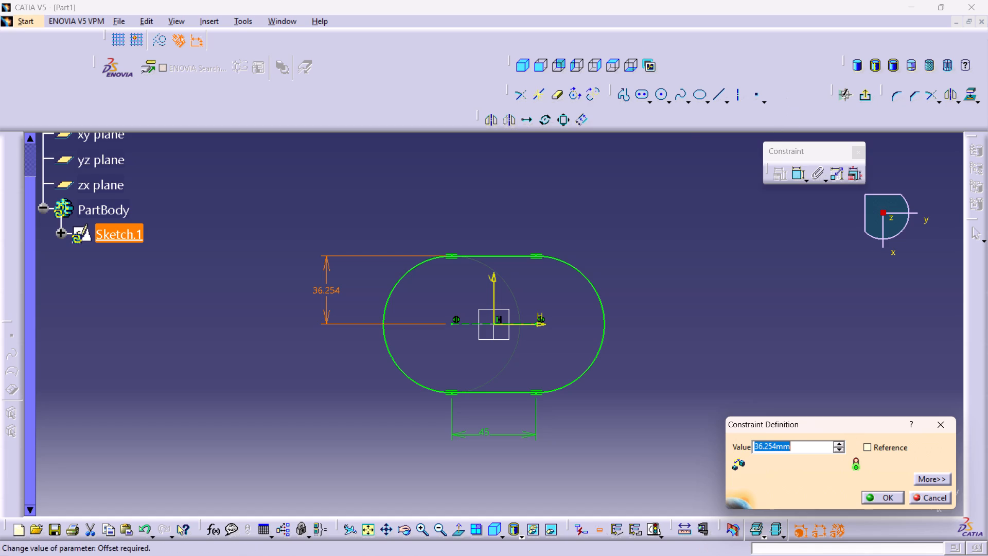
pyautogui.write('7.5')
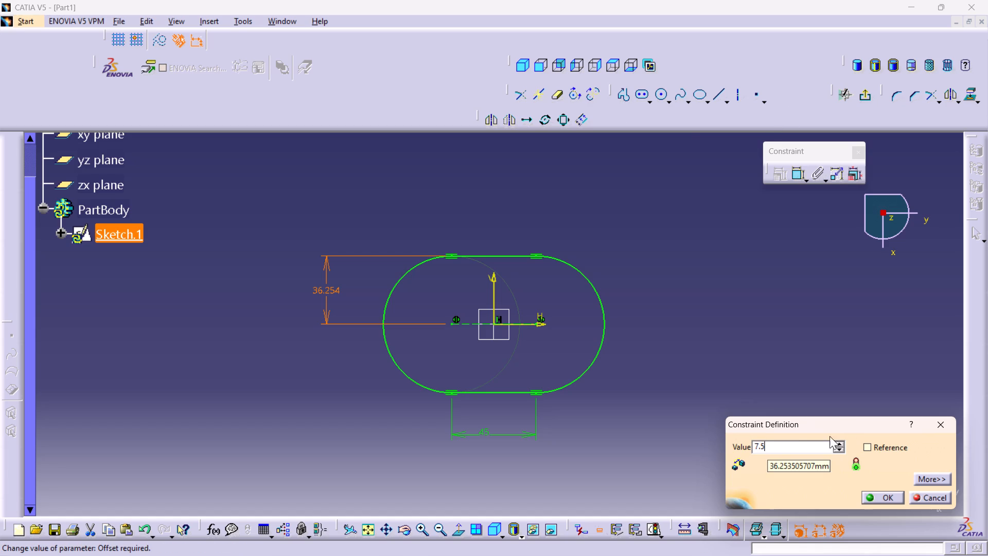
pyautogui.click(938, 428)
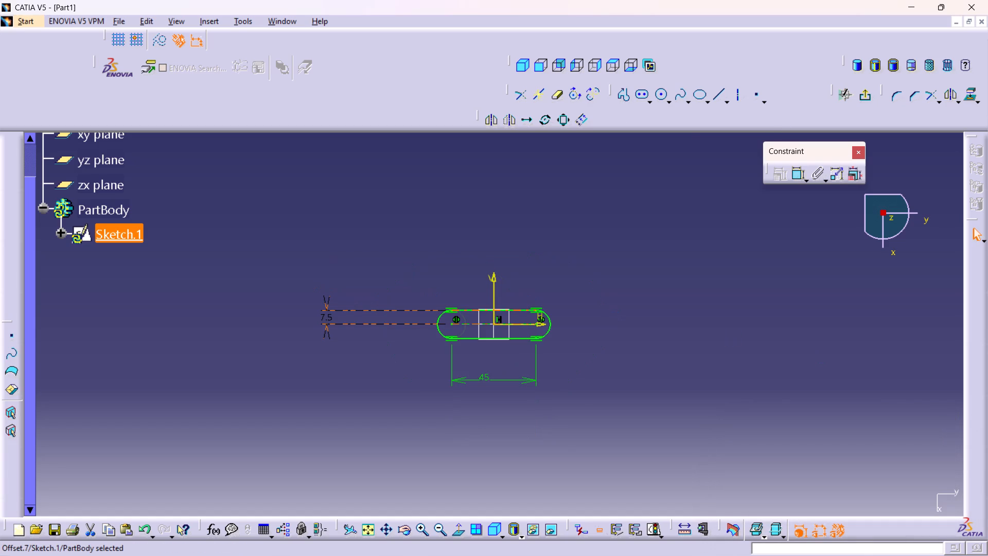
pyautogui.click(337, 342)
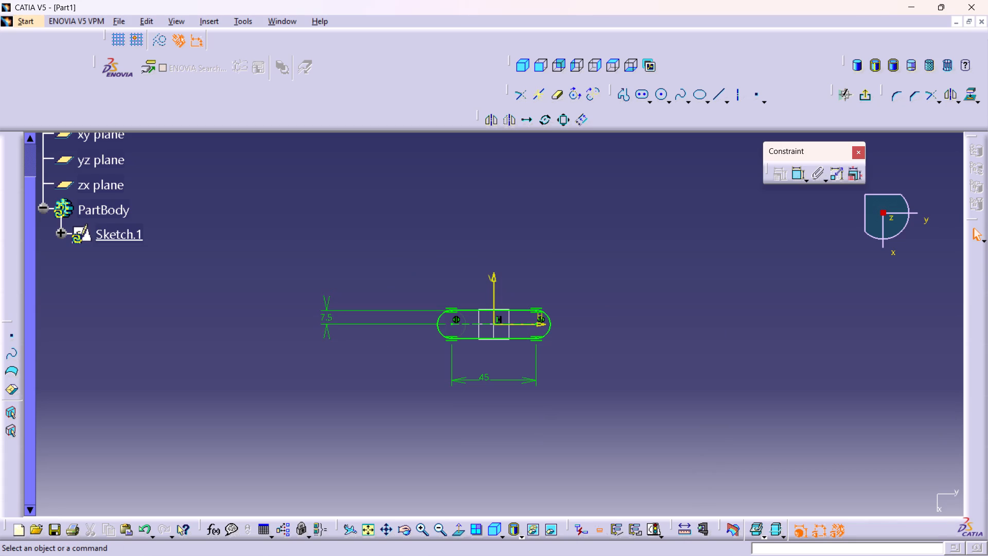
# Replace the slot's 7.5 mm offset dimension with a radius dimension on the arc at the negative H end, and exit the sketch.
pyautogui.moveTo(374, 346); pyautogui.dragTo(362, 297, button='middle')
pyautogui.rightClick(374, 346)
pyautogui.rightClick(204, 319)
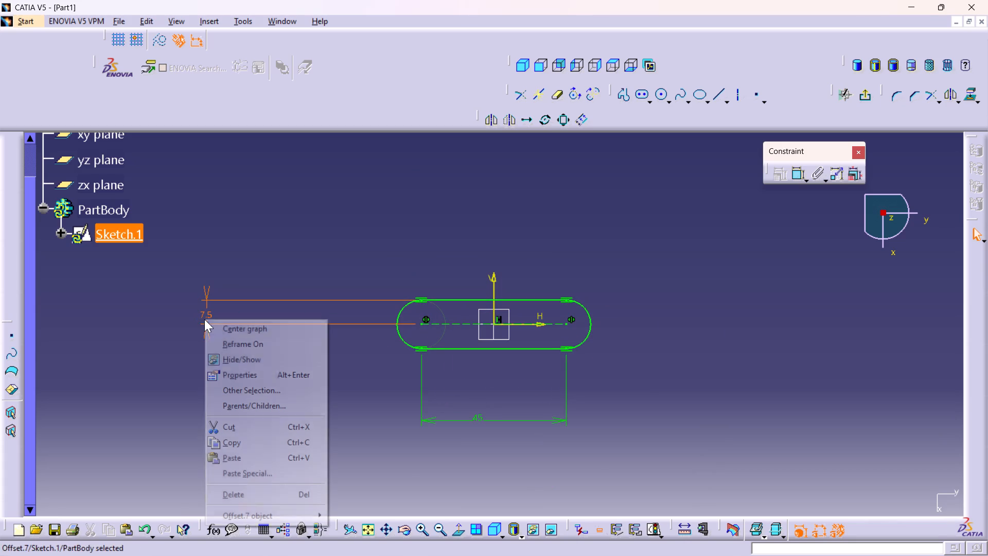
pyautogui.click(249, 490)
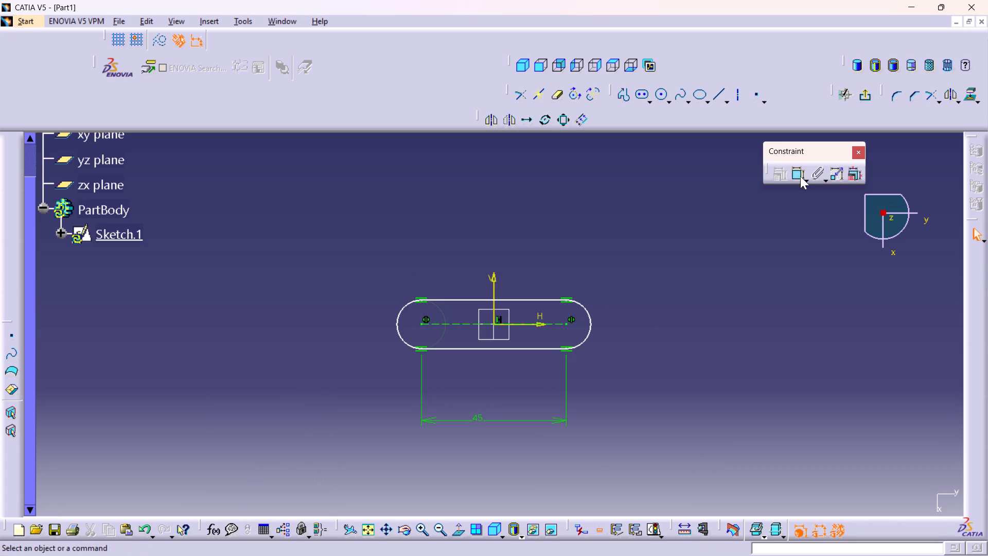
pyautogui.click(789, 172)
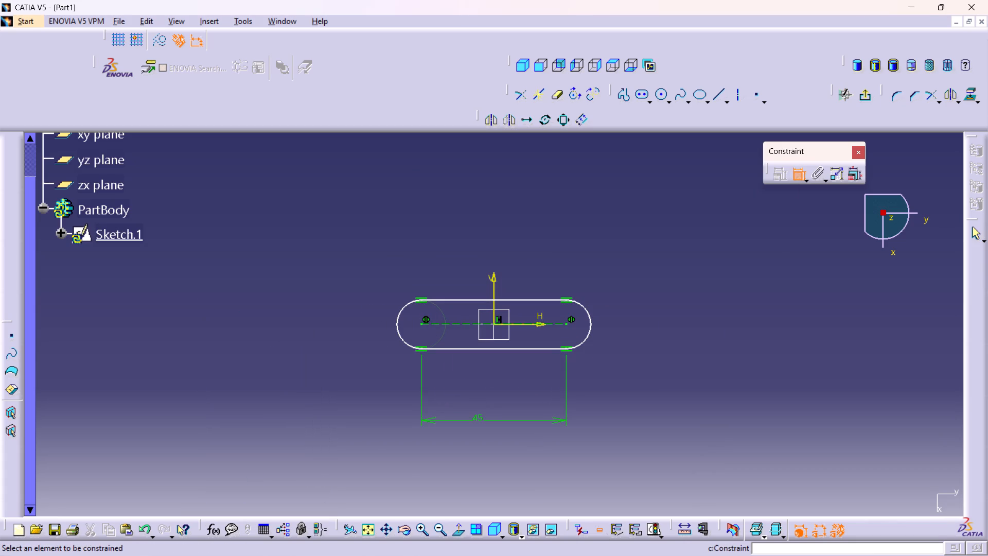
pyautogui.click(403, 306)
pyautogui.click(387, 292)
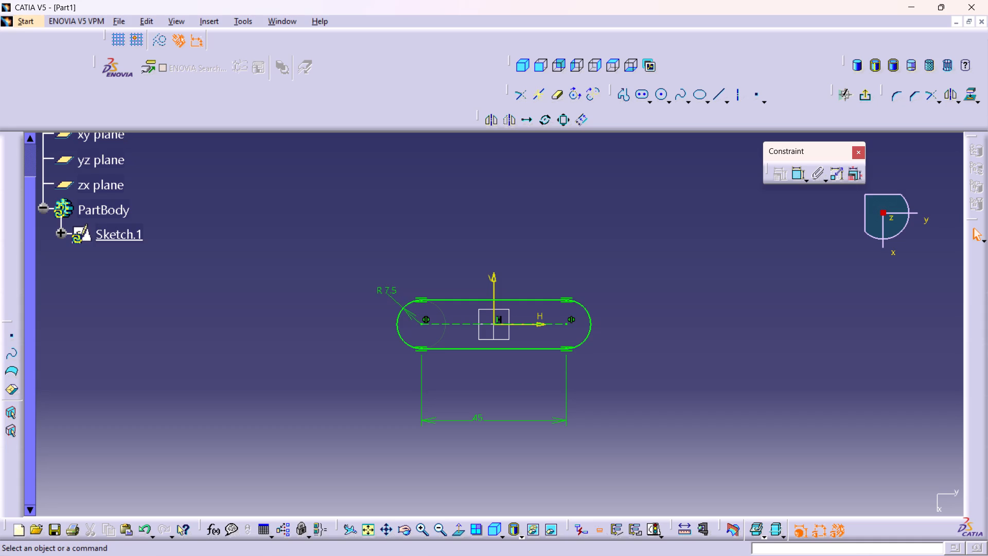
pyautogui.click(870, 92)
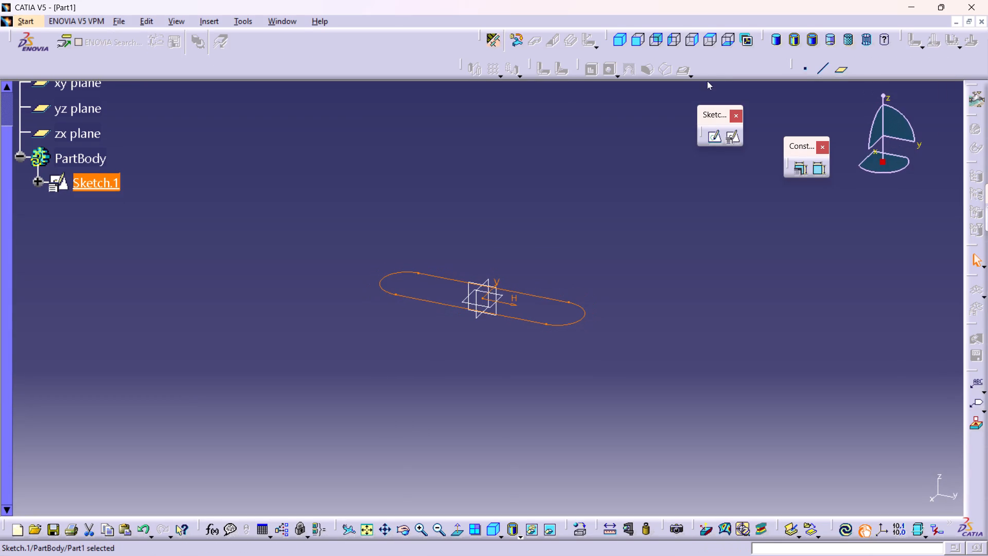
# Define the sheet metal parameters with a thickness of 0.5 mm, keeping the 4 mm default bend radius.
pyautogui.click(495, 45)
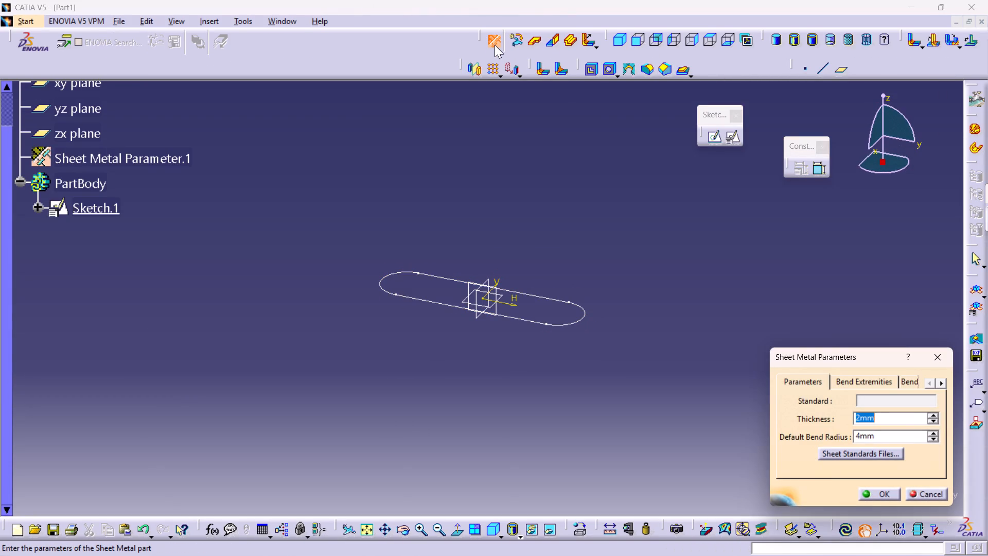
pyautogui.write('.5')
pyautogui.press('Return')
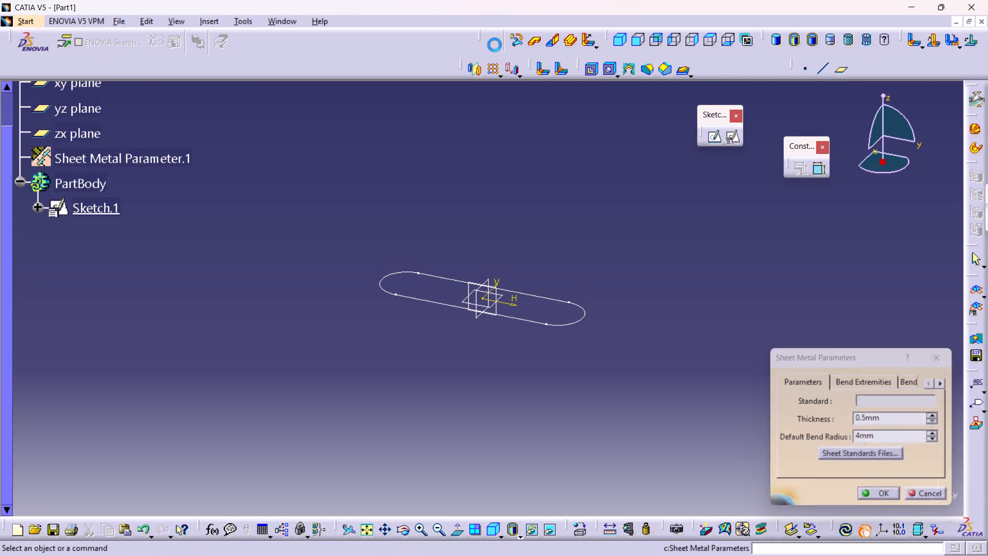
# Create a sheet metal wall from the slot sketch, using the default material side.
pyautogui.click(533, 47)
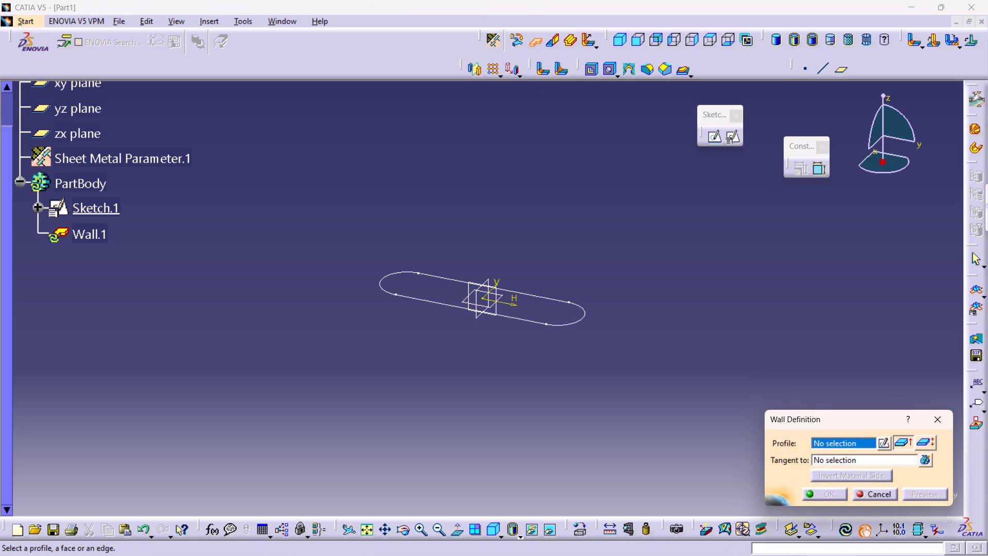
pyautogui.click(571, 321)
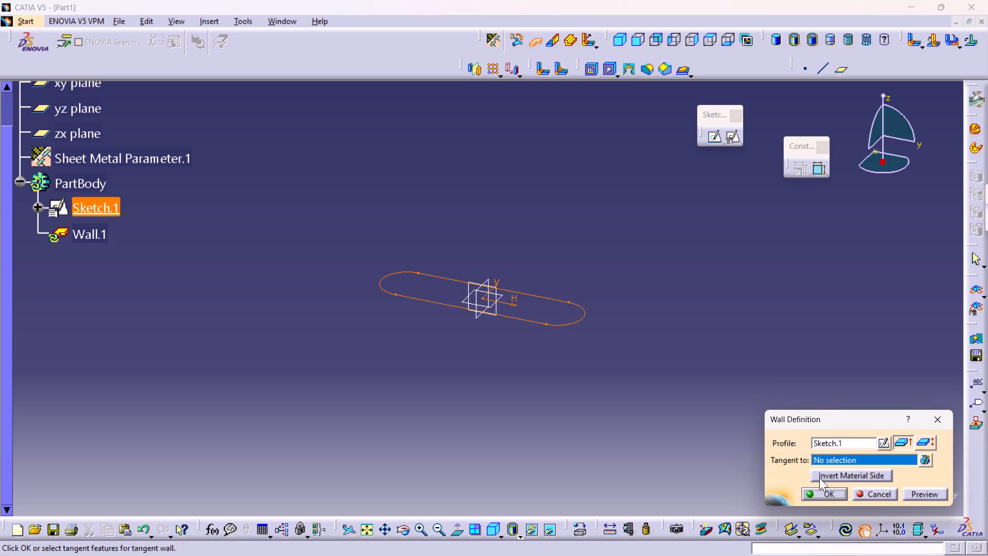
pyautogui.click(815, 492)
pyautogui.click(587, 370)
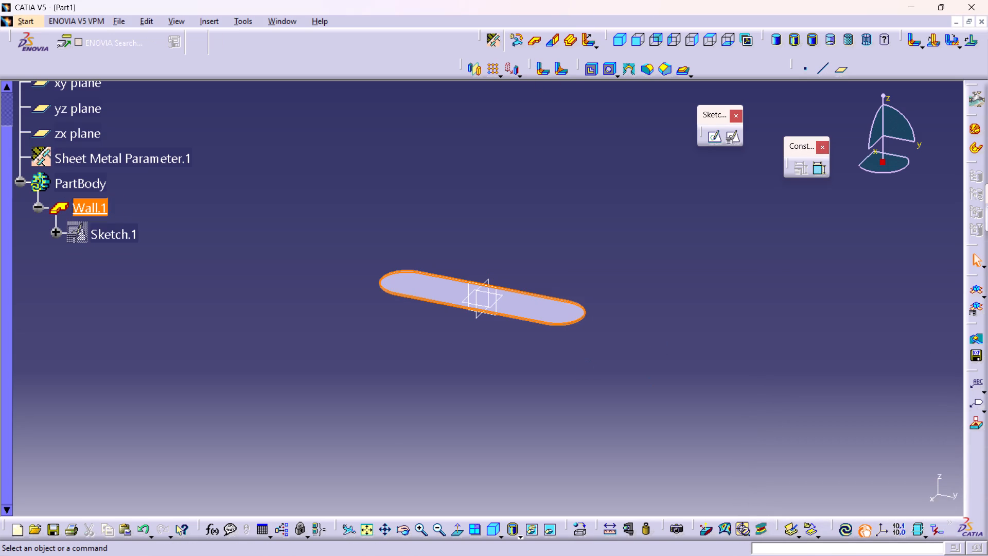
# Start a positioned sketch on the wall's large flat face, with H and V swapped and V reversed.
pyautogui.click(428, 283)
pyautogui.click(735, 141)
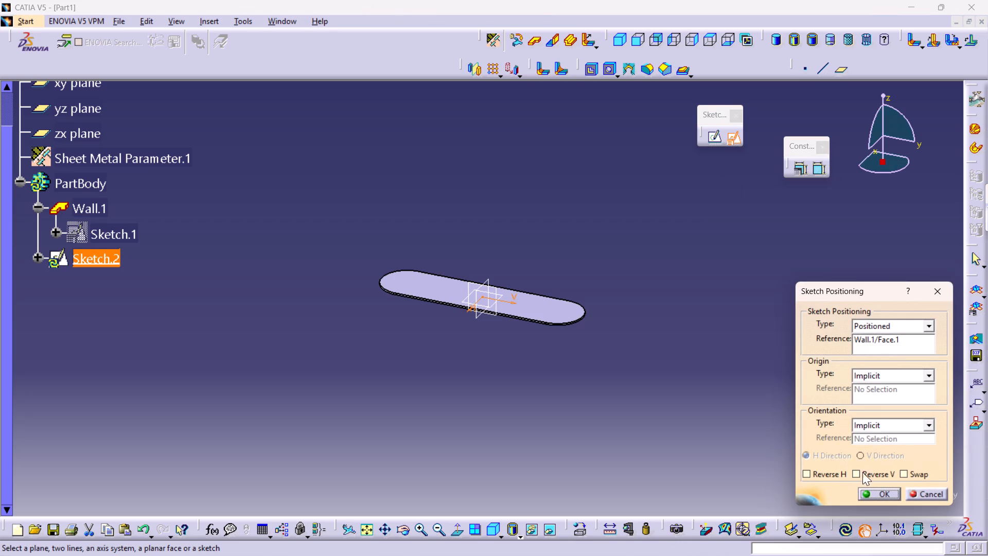
pyautogui.click(905, 471)
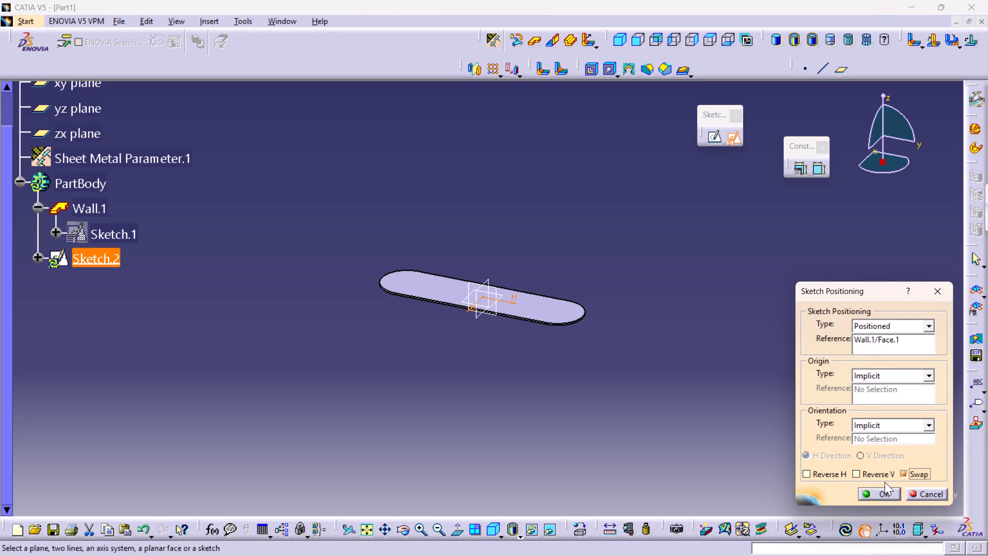
pyautogui.click(868, 471)
pyautogui.click(869, 498)
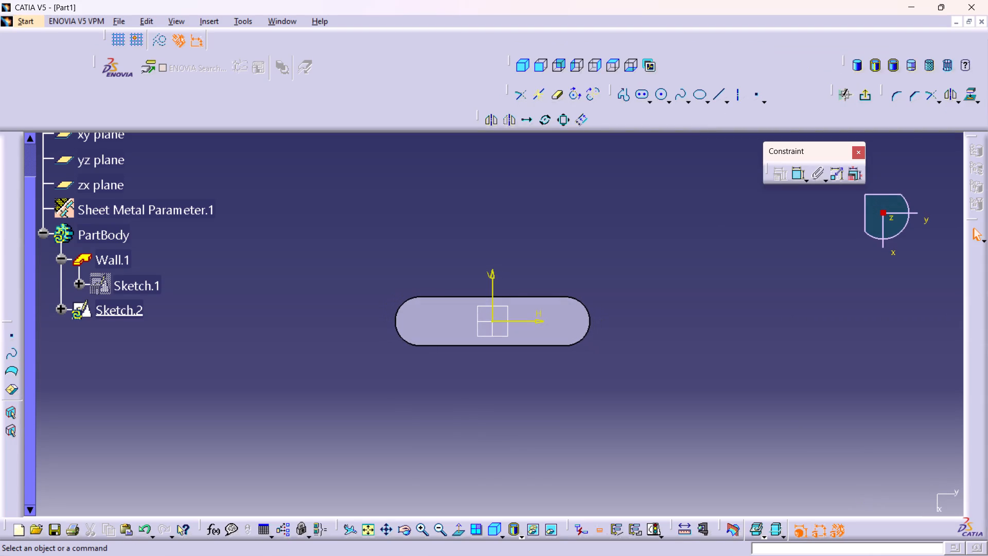
# Sketch a circle about 5.9 mm in diameter on the H axis, near the wall's rounded end on the negative H side.
pyautogui.moveTo(631, 301); pyautogui.dragTo(599, 205, button='middle')
pyautogui.rightClick(631, 301)
pyautogui.moveTo(561, 185); pyautogui.dragTo(571, 233, button='middle')
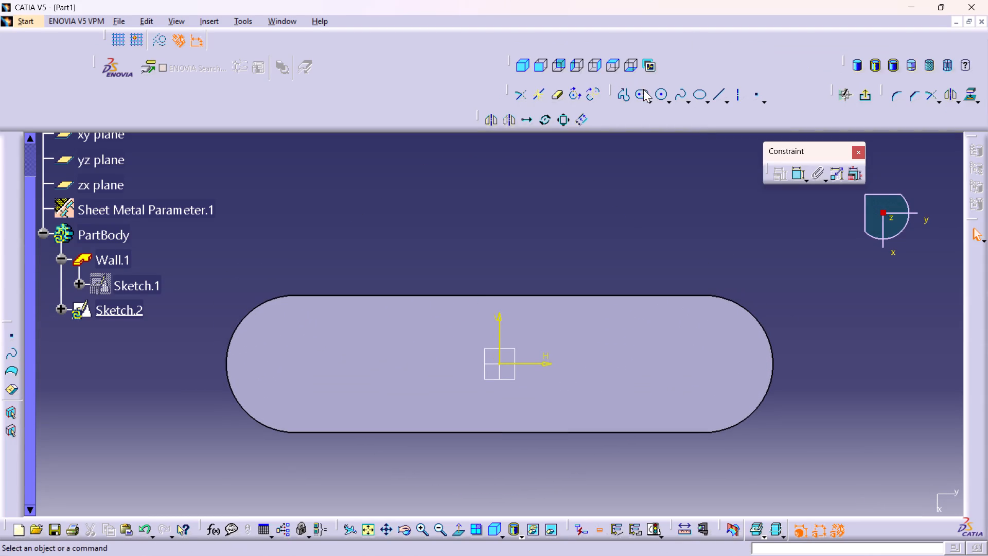
pyautogui.click(661, 96)
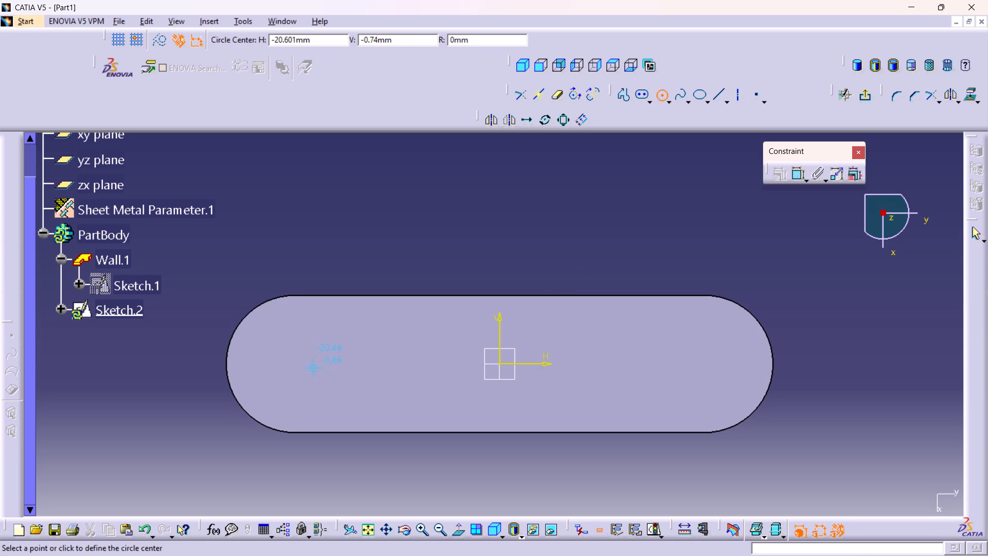
pyautogui.click(316, 362)
pyautogui.click(334, 384)
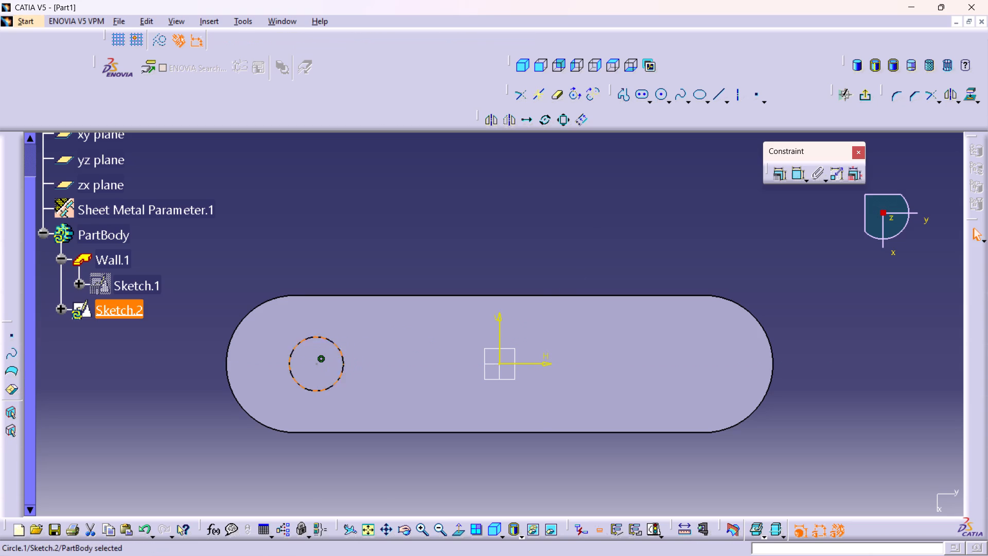
# Dimension the circle's diameter and set it to 7.5 mm.
pyautogui.click(797, 172)
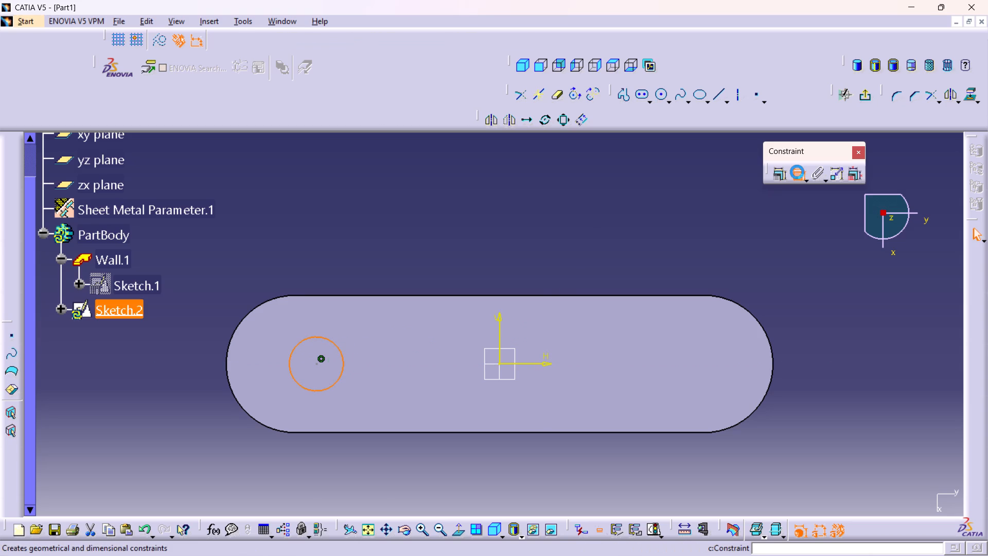
pyautogui.click(324, 270)
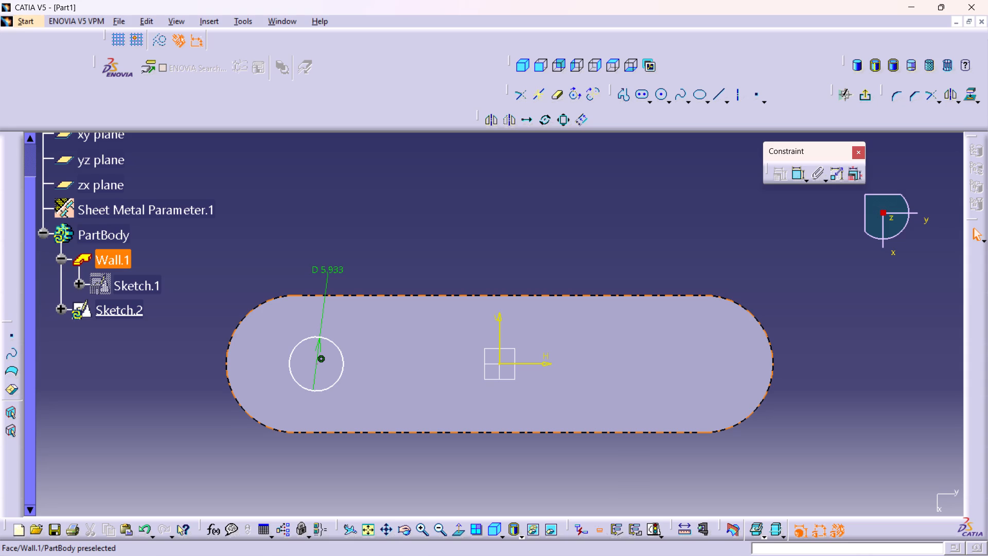
pyautogui.doubleClick(323, 272)
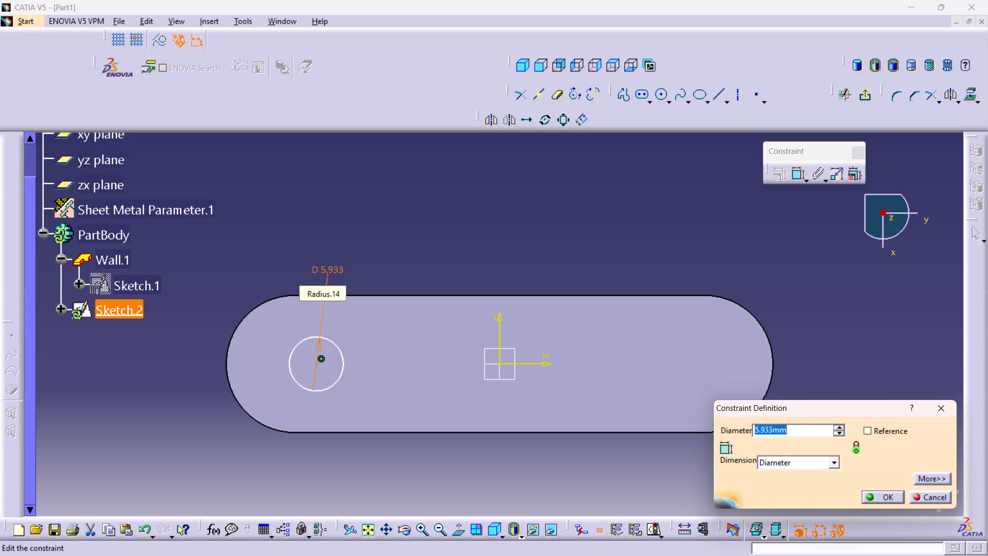
pyautogui.write('7.5')
pyautogui.press('Return')
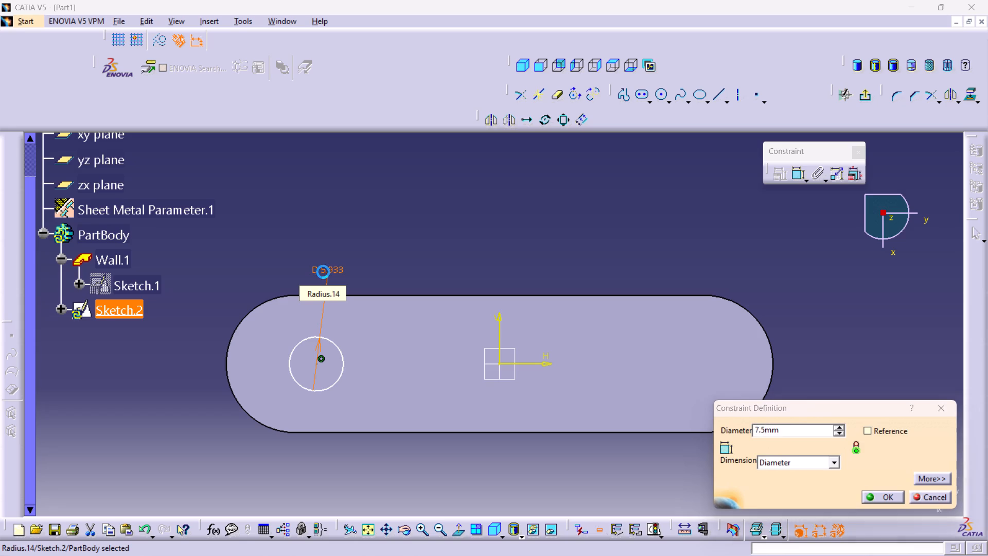
pyautogui.click(568, 261)
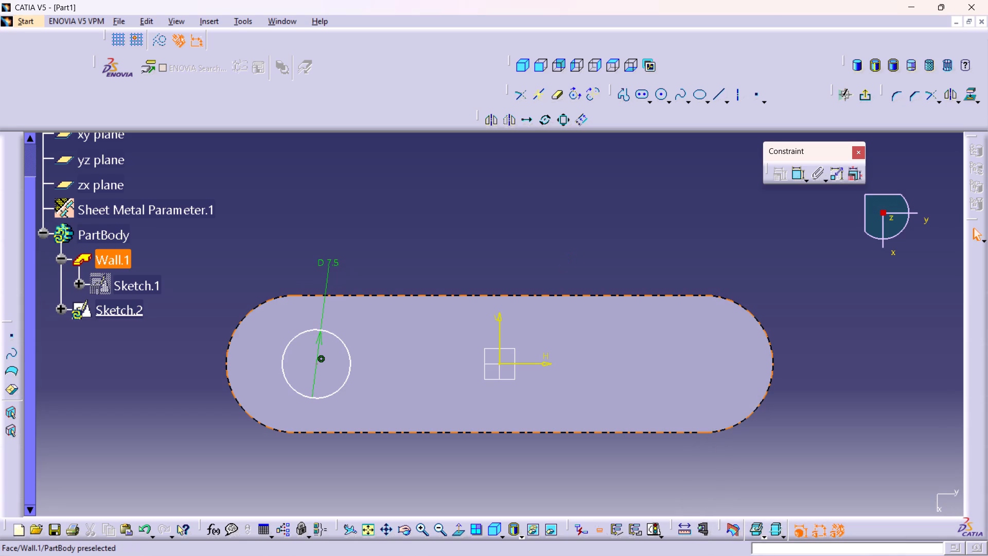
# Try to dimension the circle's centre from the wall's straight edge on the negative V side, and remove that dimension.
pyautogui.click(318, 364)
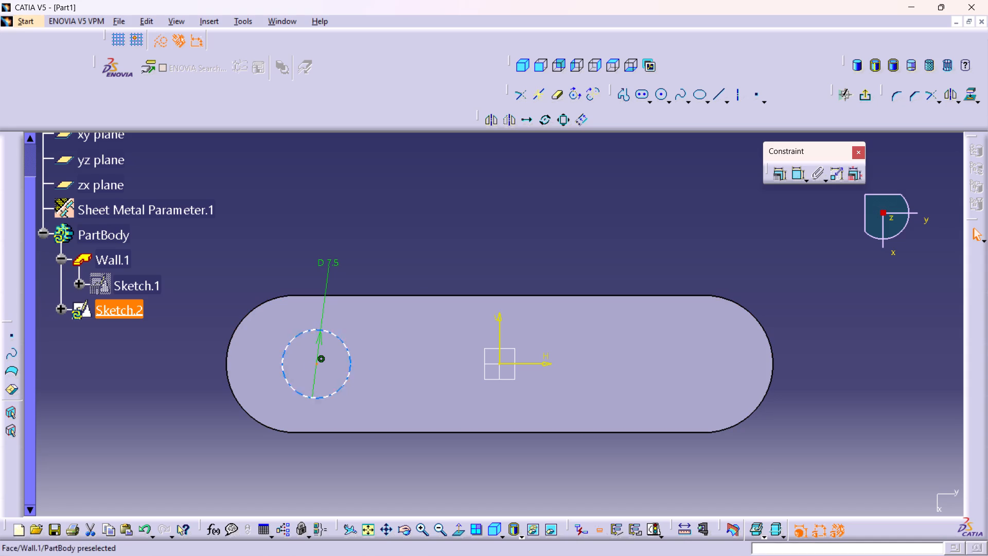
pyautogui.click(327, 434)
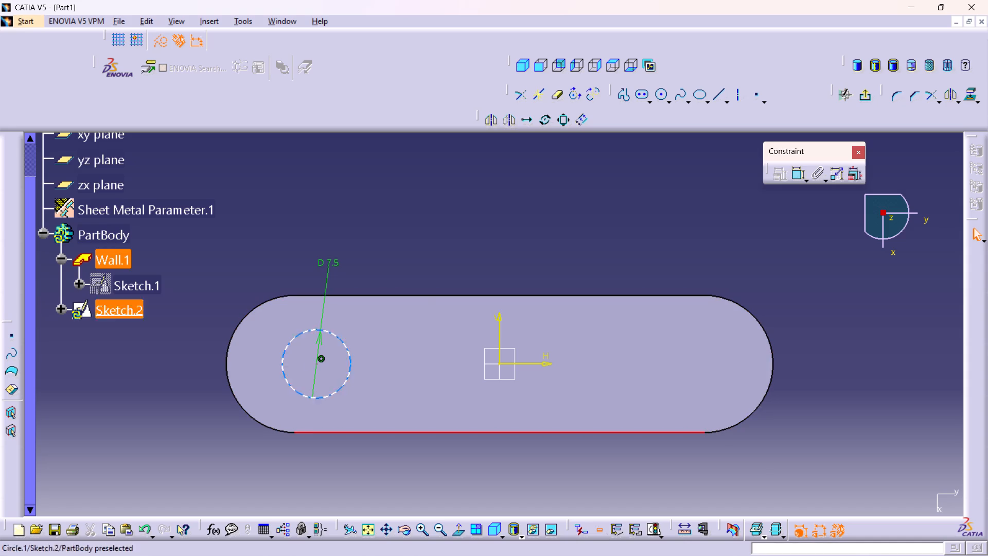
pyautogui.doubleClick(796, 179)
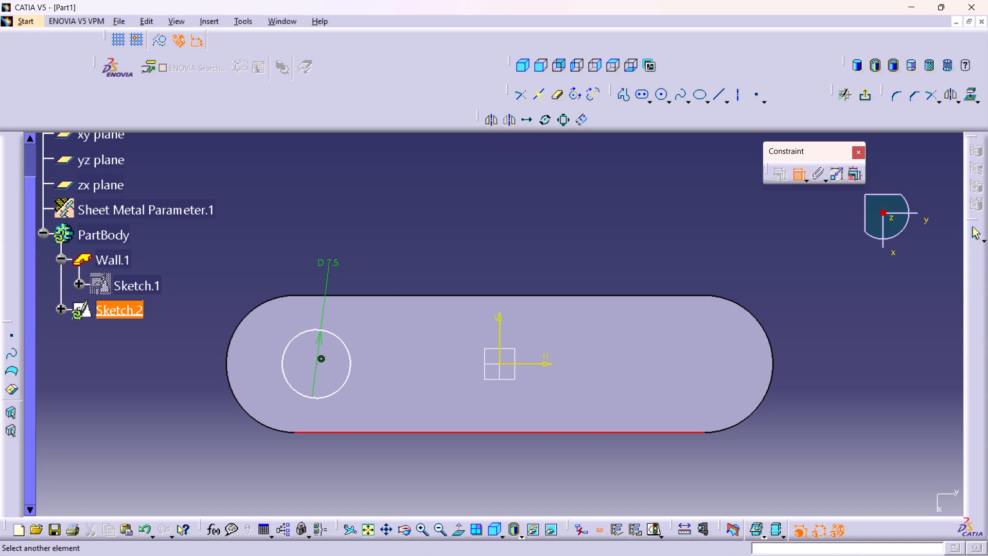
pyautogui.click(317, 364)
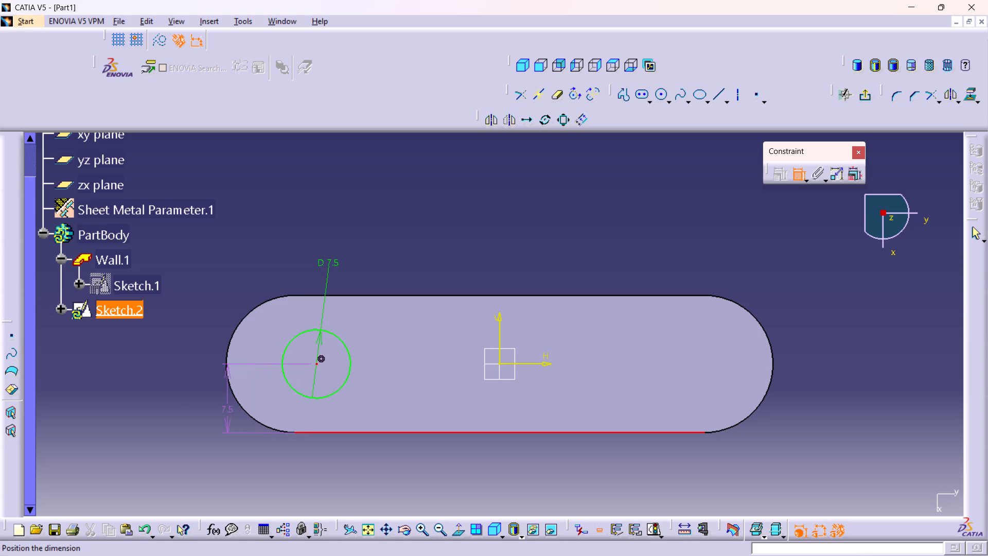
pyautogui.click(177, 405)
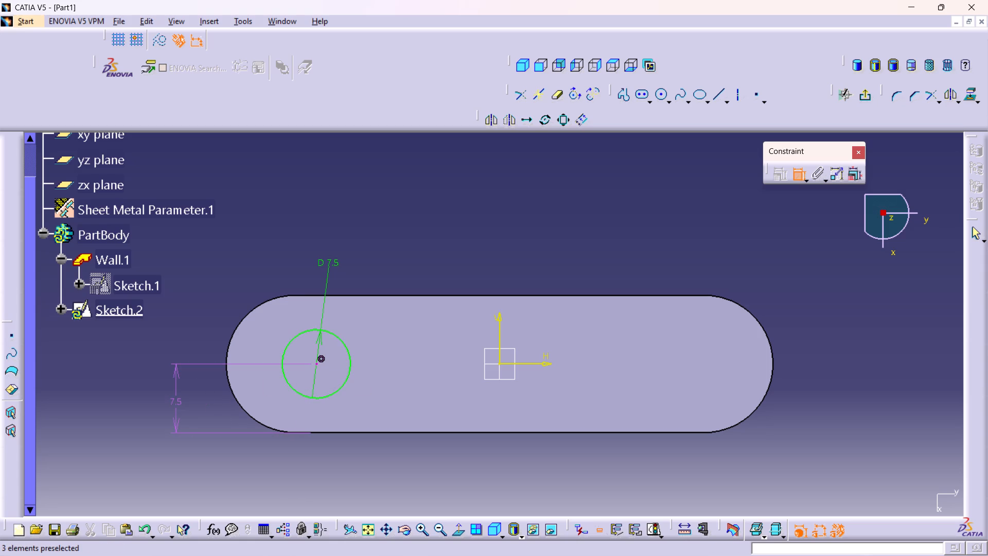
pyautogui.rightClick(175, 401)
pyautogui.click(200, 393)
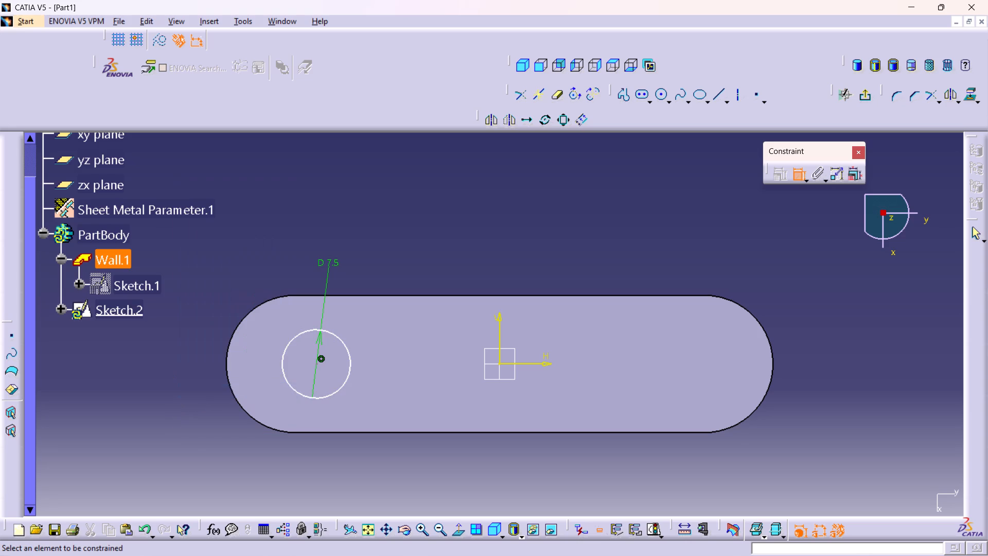
# Constrain the circle to be concentric with the wall's rounded end on the negative H side.
pyautogui.click(245, 315)
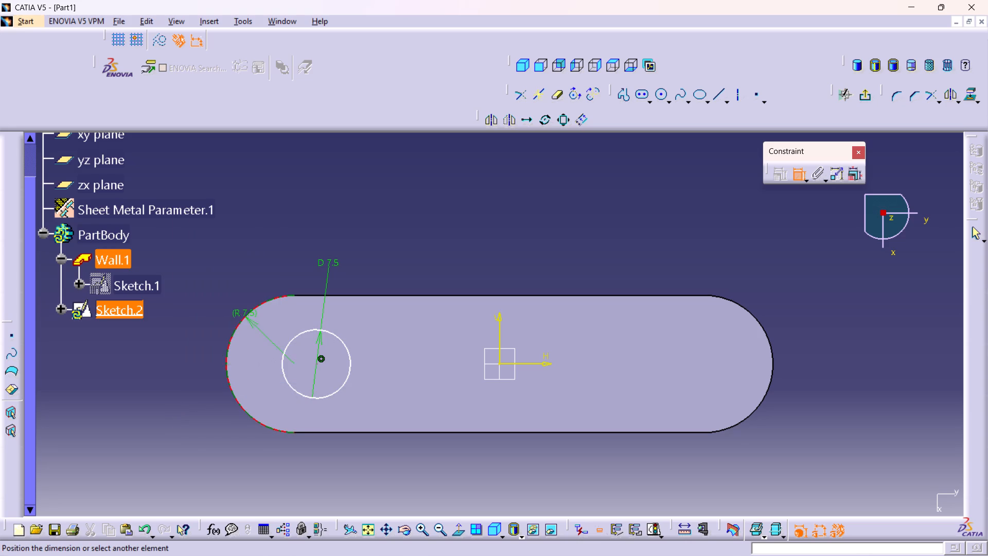
pyautogui.click(294, 339)
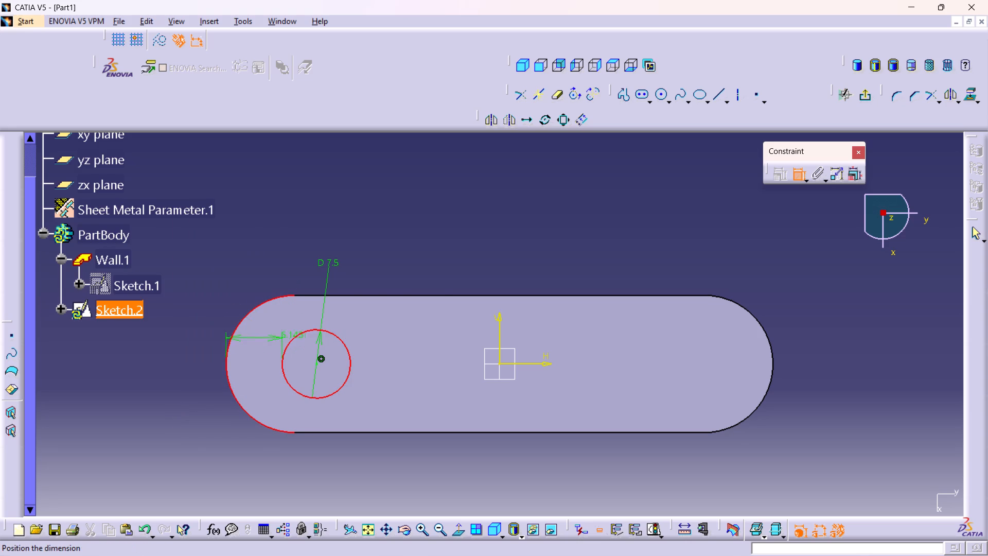
pyautogui.rightClick(292, 255)
pyautogui.click(330, 343)
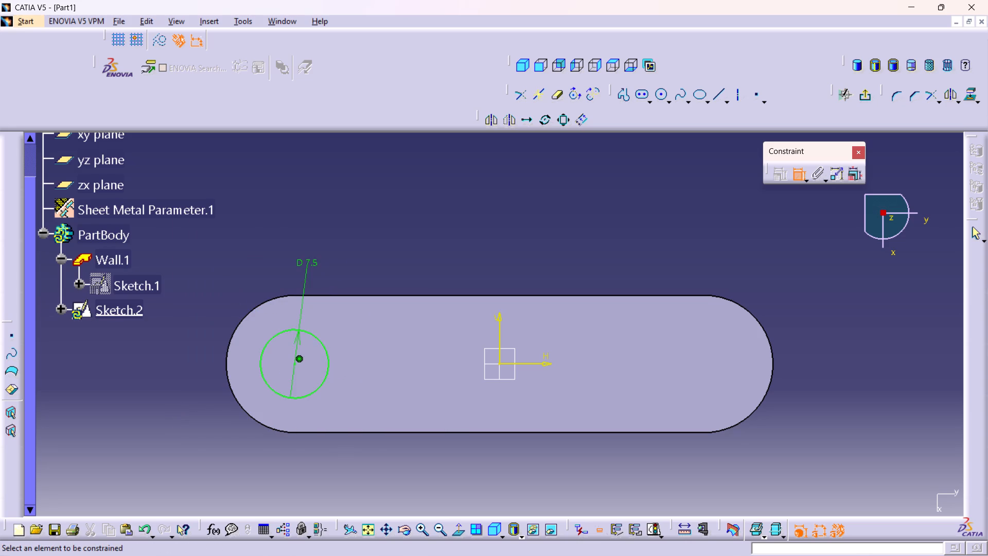
pyautogui.click(796, 178)
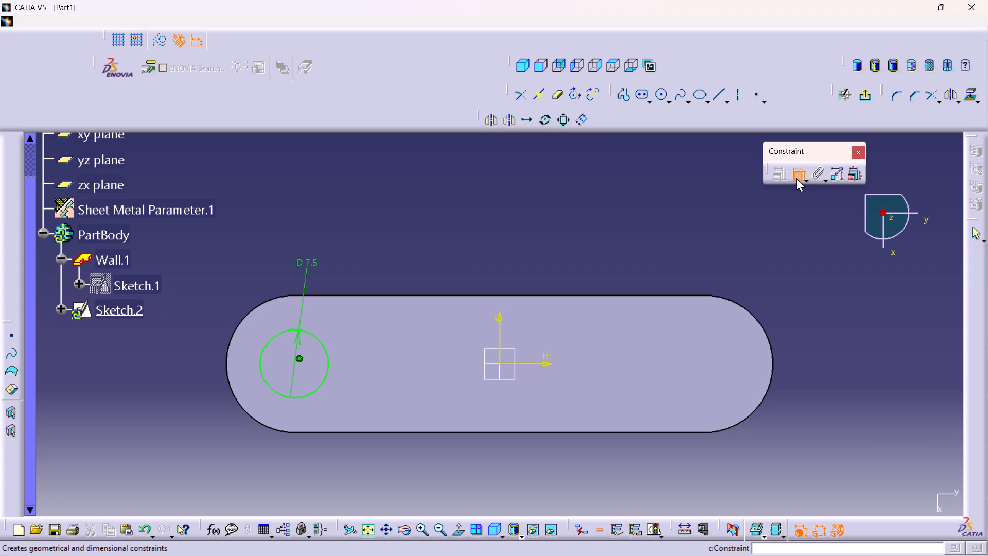
# Mirror the 7.5 mm circle about the sketch's V axis to the wall's opposite rounded end, and exit the sketch.
pyautogui.click(325, 376)
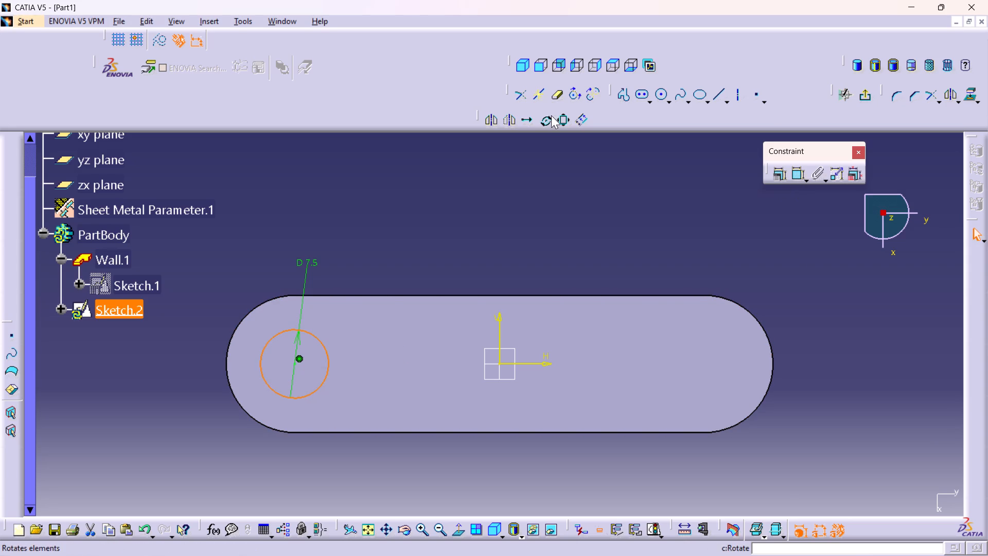
pyautogui.click(492, 120)
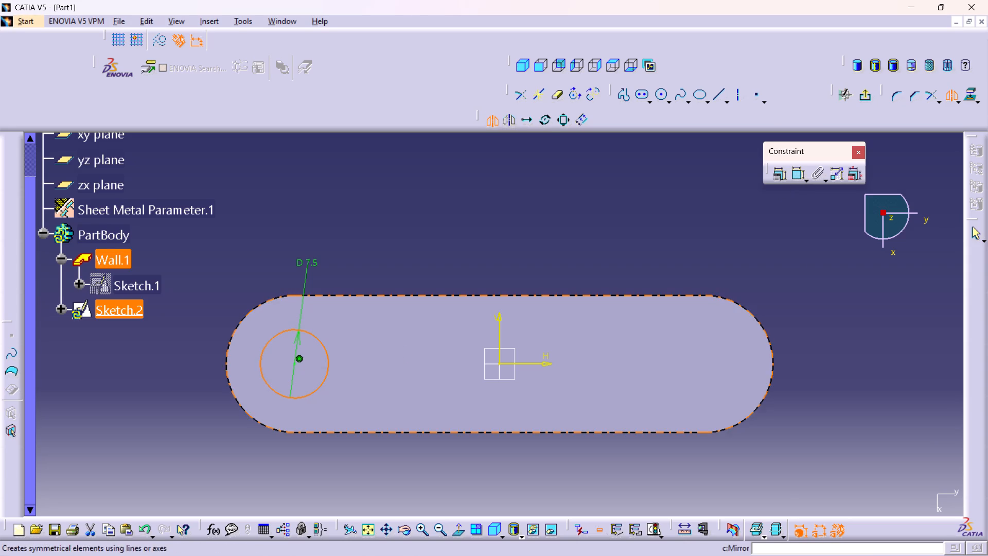
pyautogui.click(497, 316)
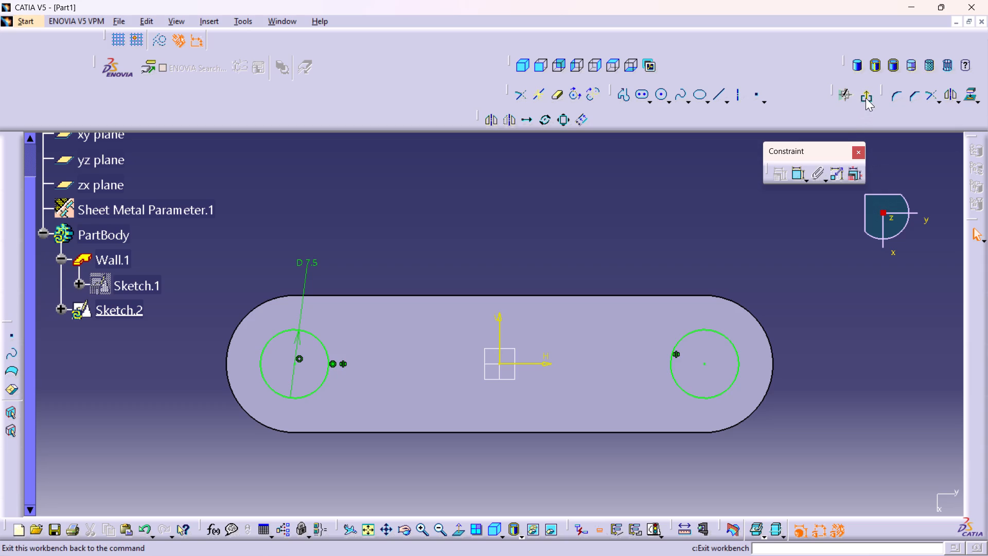
pyautogui.click(866, 98)
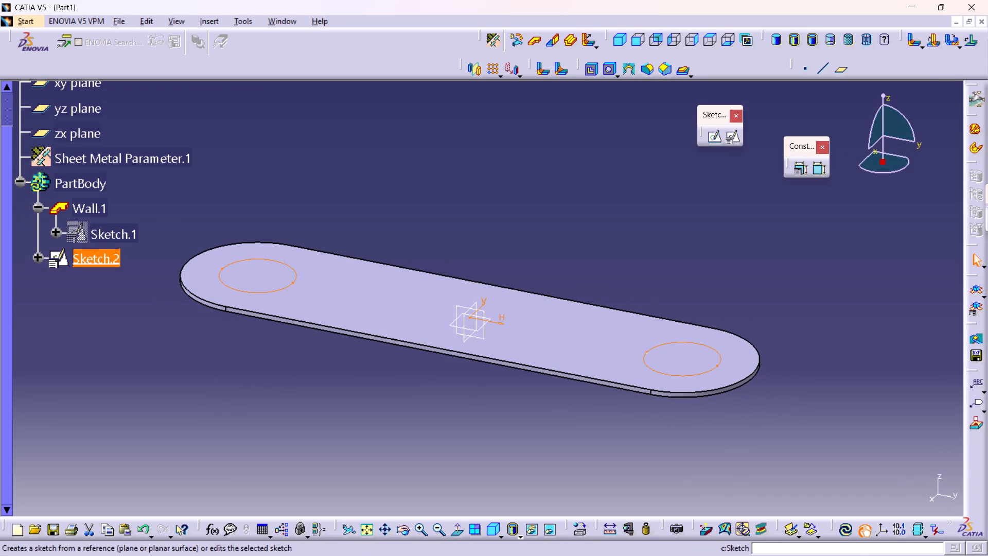
# Cut both circles of the sketch through the wall with a Sheetmetal standard cutout limited Up to next.
pyautogui.click(590, 69)
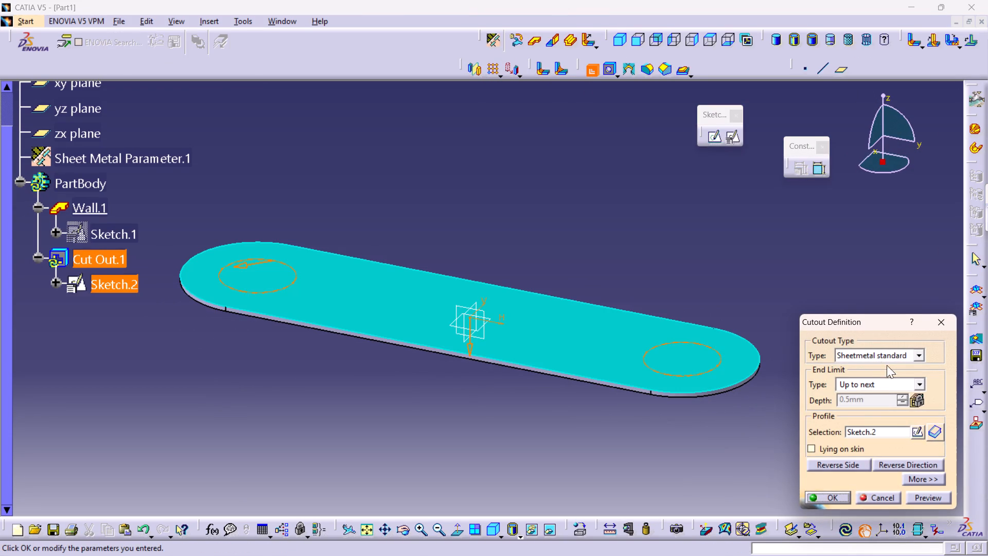
pyautogui.click(835, 496)
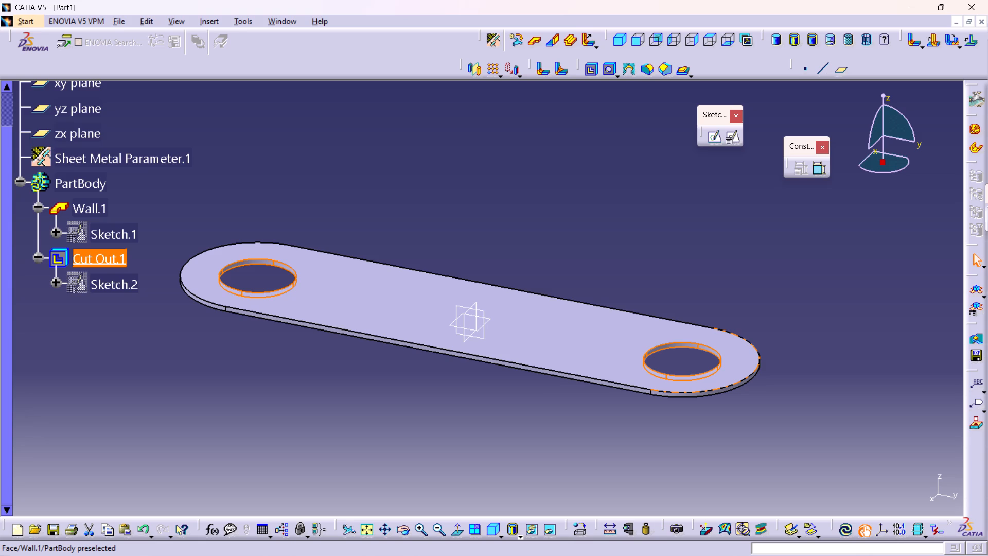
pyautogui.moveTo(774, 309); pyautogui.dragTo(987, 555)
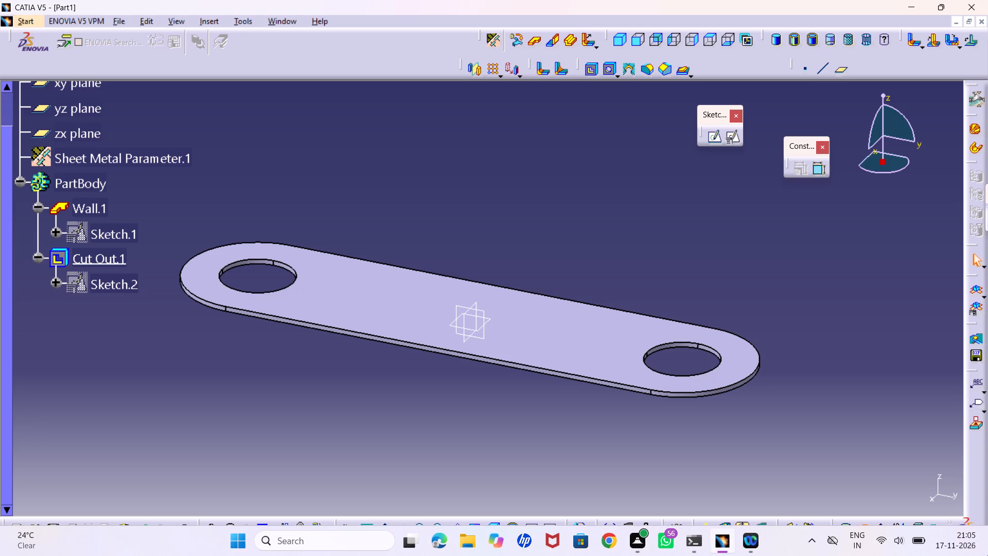
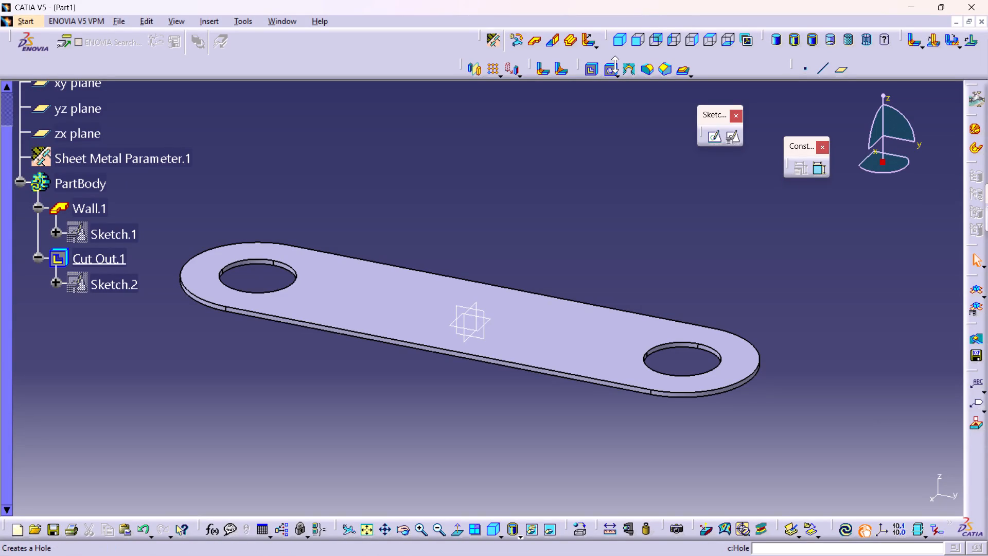
# Create a positioned sketch on the wall's large upper face, with both the H and V directions reversed.
pyautogui.click(619, 40)
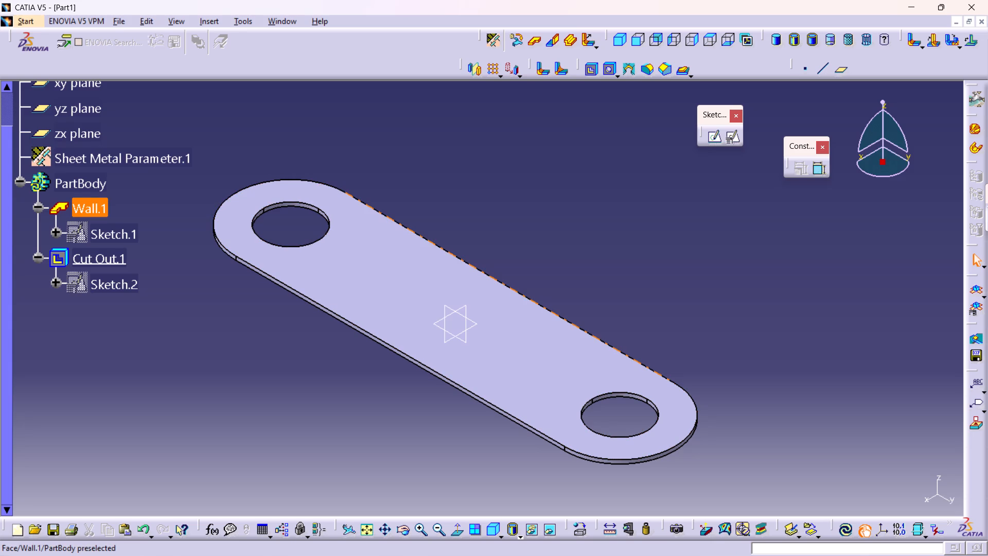
pyautogui.click(514, 336)
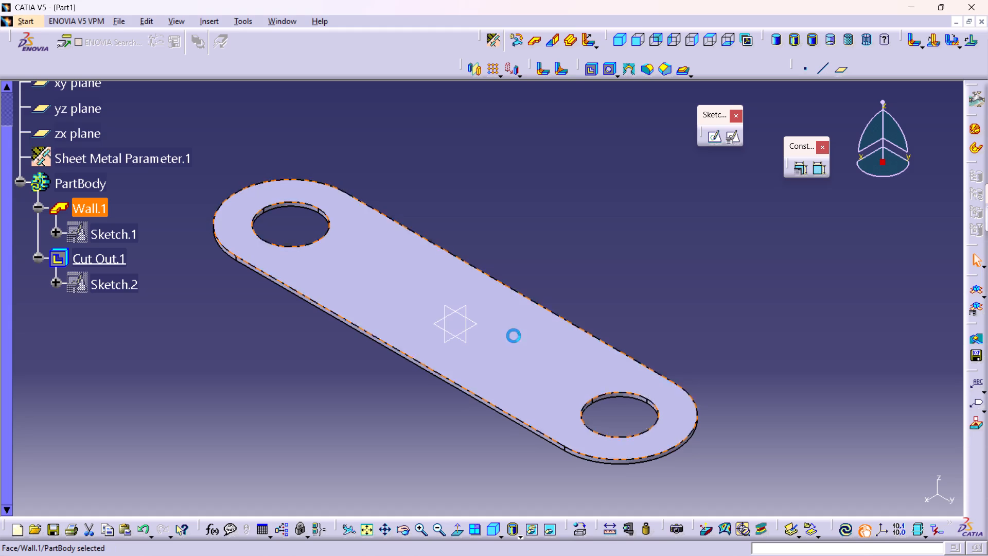
pyautogui.click(730, 140)
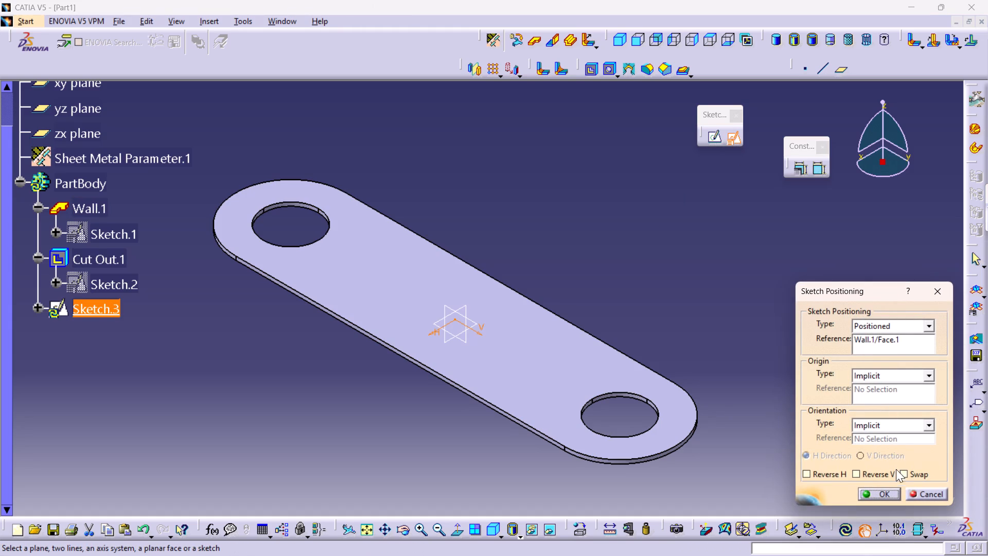
pyautogui.click(877, 477)
pyautogui.click(837, 473)
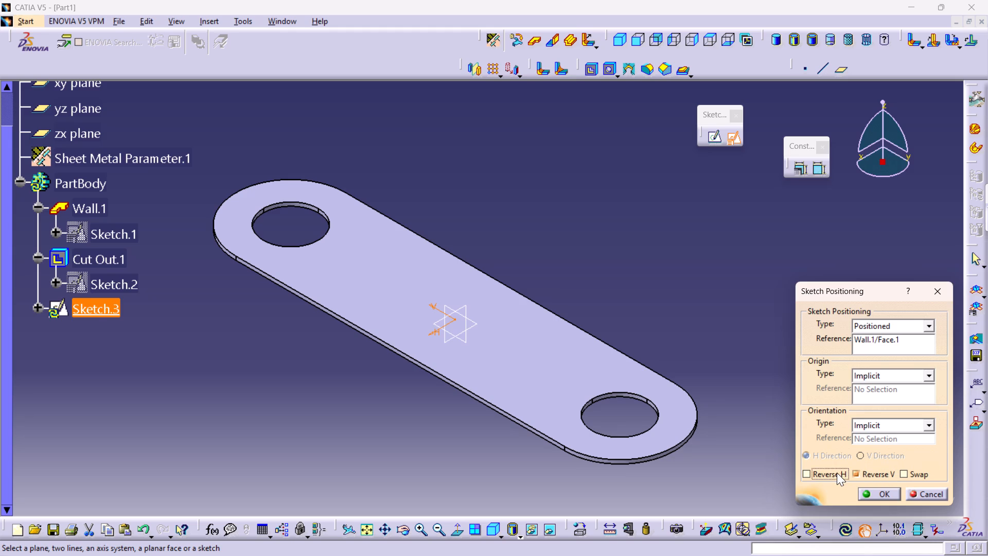
pyautogui.click(873, 493)
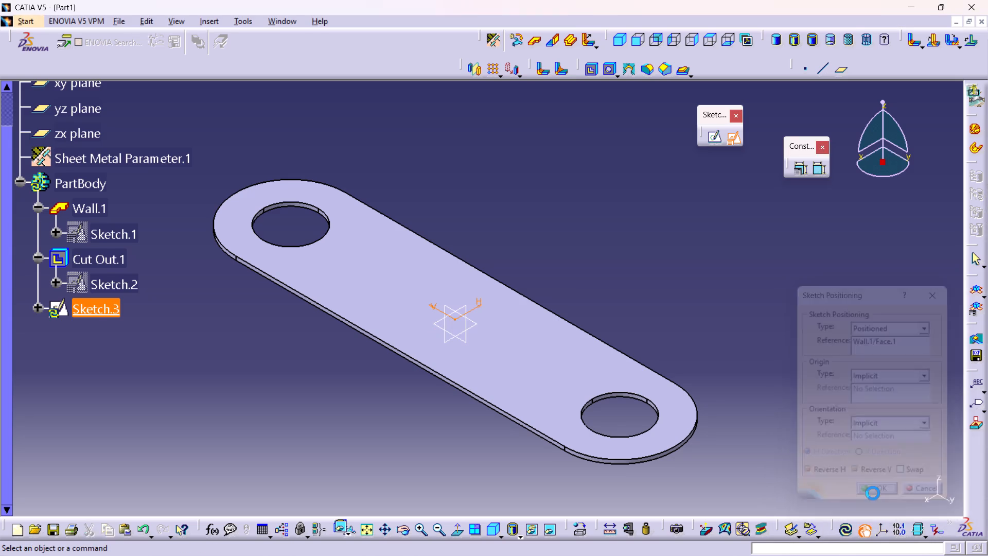
# Start drawing a profile with the Profile tool in the new sketch on the wall's face.
pyautogui.moveTo(605, 306); pyautogui.dragTo(617, 367, button='middle')
pyautogui.rightClick(605, 306)
pyautogui.moveTo(662, 330); pyautogui.dragTo(685, 330, button='middle')
pyautogui.moveTo(597, 321); pyautogui.dragTo(607, 318, button='middle')
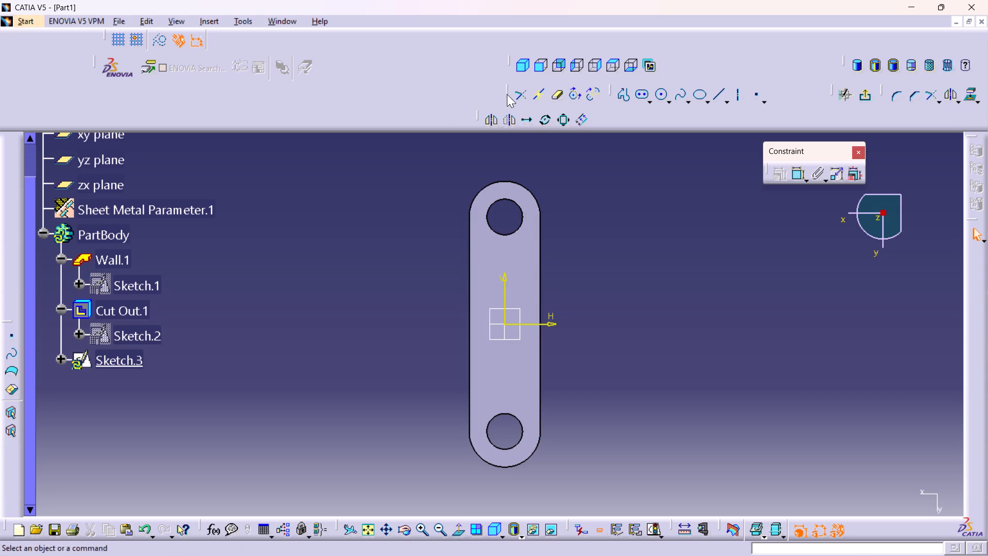
pyautogui.doubleClick(627, 93)
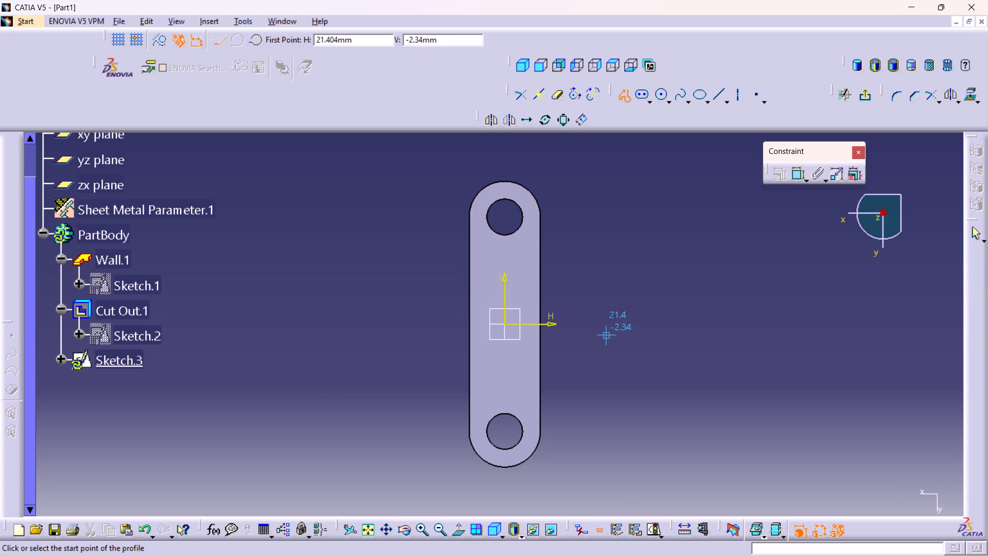
pyautogui.moveTo(623, 311); pyautogui.dragTo(641, 356, button='middle')
pyautogui.rightClick(623, 311)
pyautogui.moveTo(641, 357); pyautogui.dragTo(650, 323, button='middle')
pyautogui.moveTo(484, 255); pyautogui.dragTo(472, 218, button='middle')
pyautogui.rightClick(484, 255)
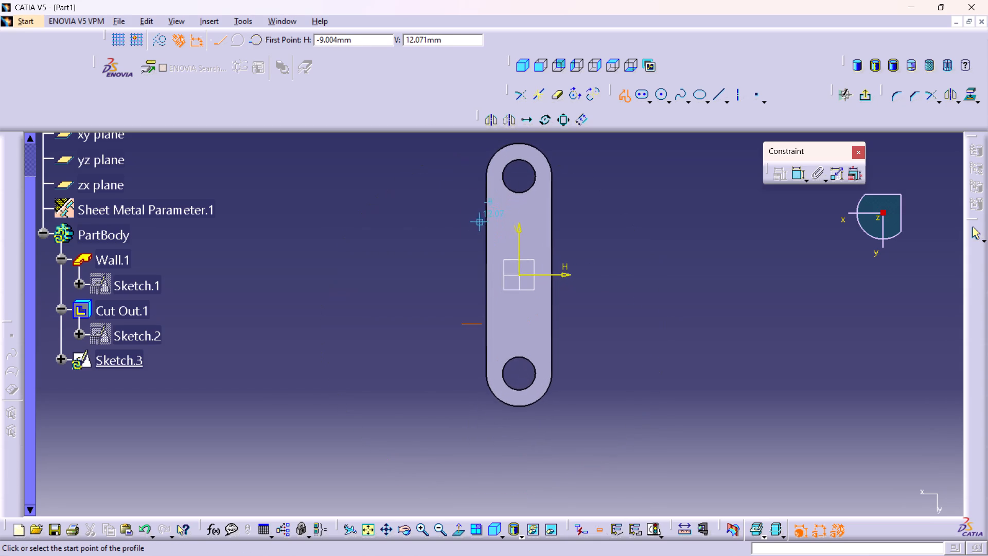
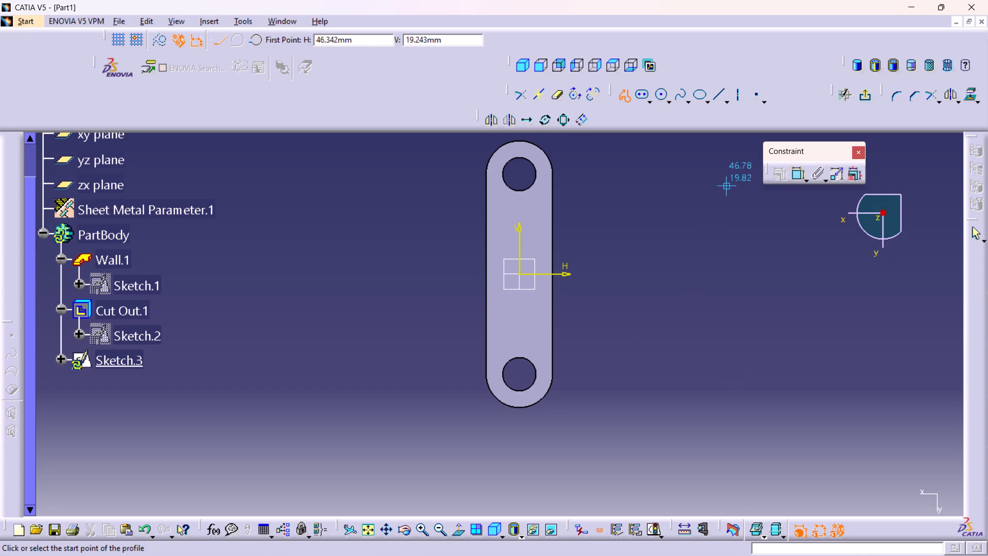
# Abandon the profile without drawing anything and leave the sketch on the wall's face.
pyautogui.hotkey('ctrl', 'z')
pyautogui.scroll(1, 727, 186)
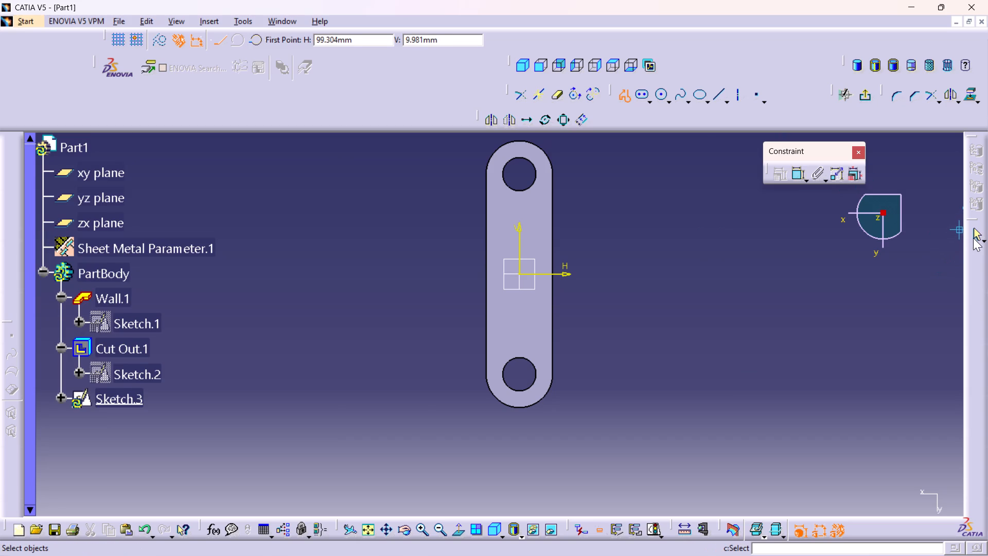
pyautogui.click(973, 238)
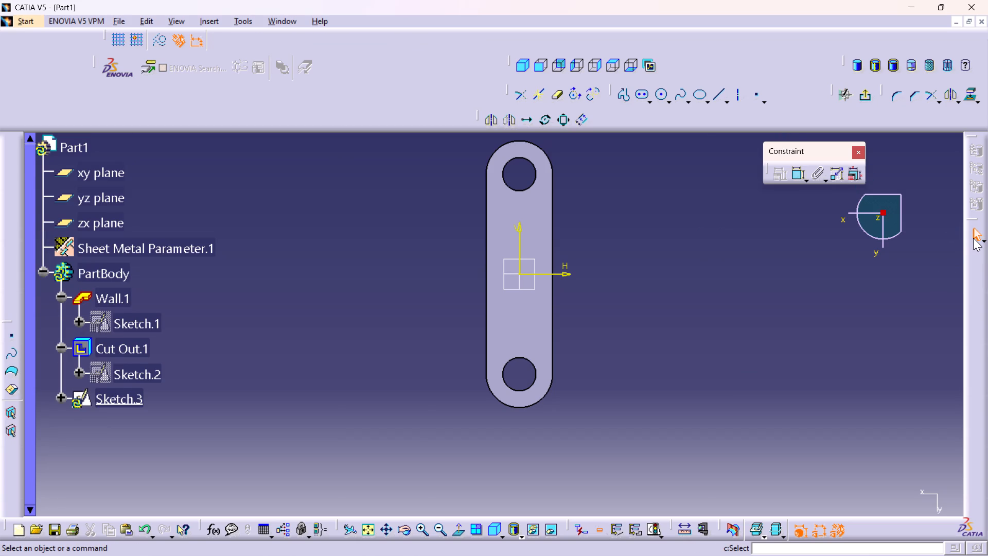
pyautogui.hotkey('ctrl', 'z')
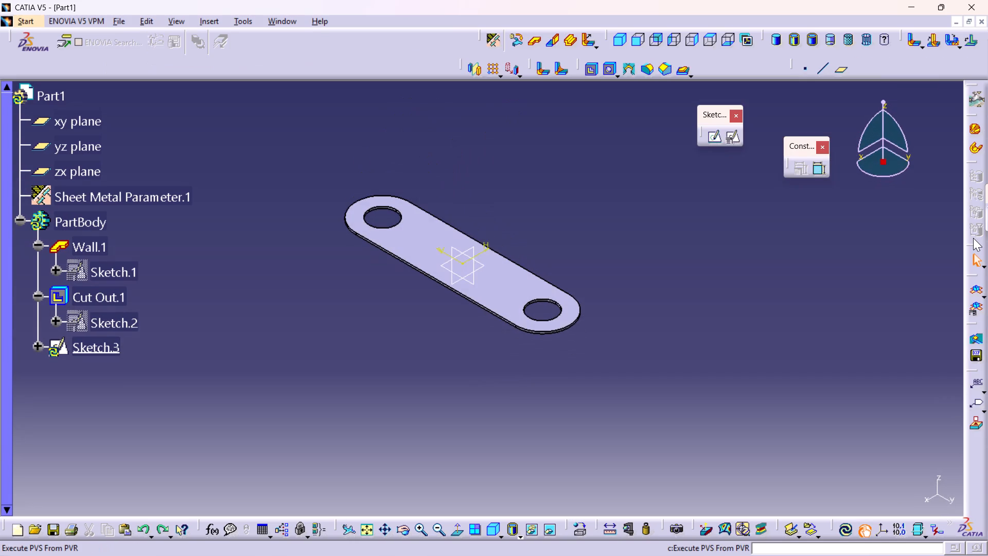
# Create a positioned sketch on the zx plane with implicit origin and orientation.
pyautogui.click(458, 279)
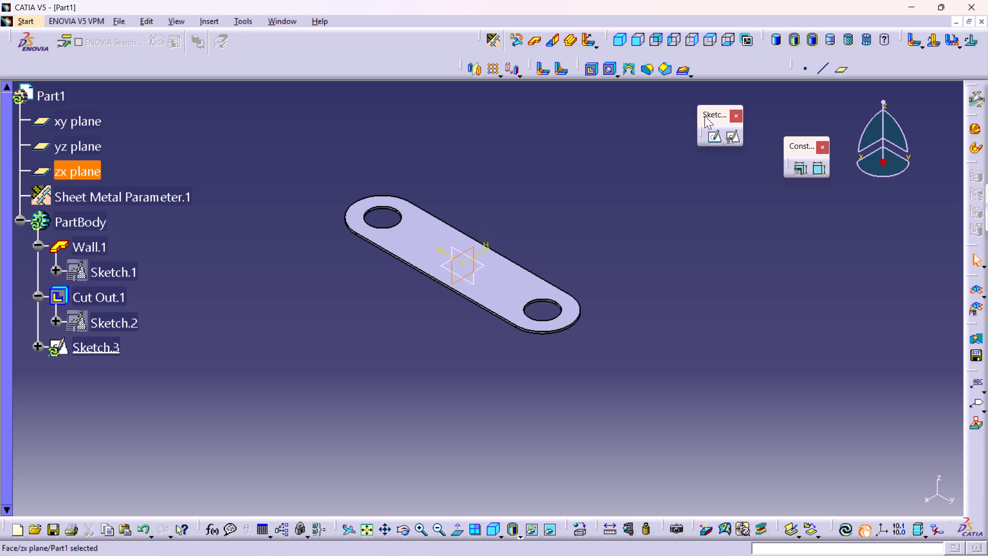
pyautogui.click(742, 137)
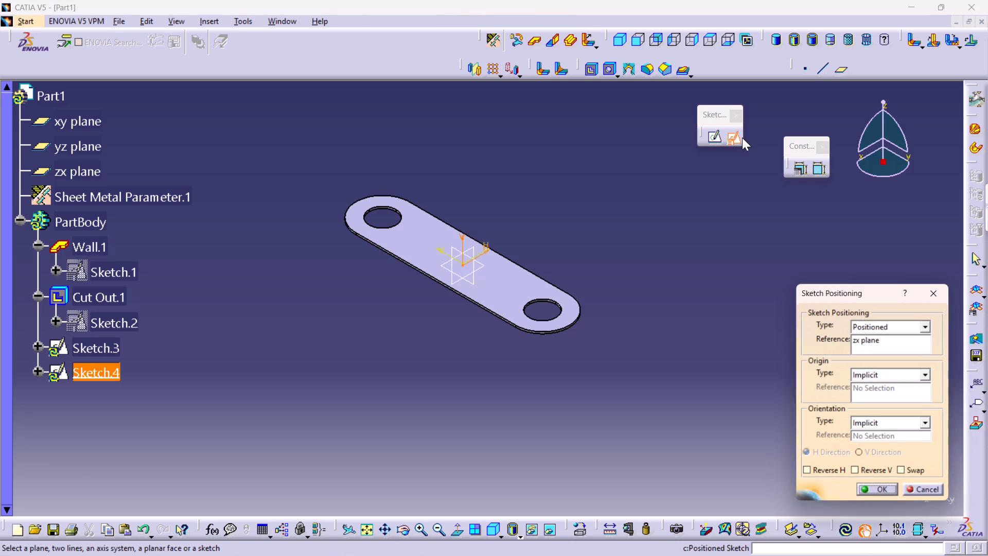
pyautogui.click(878, 496)
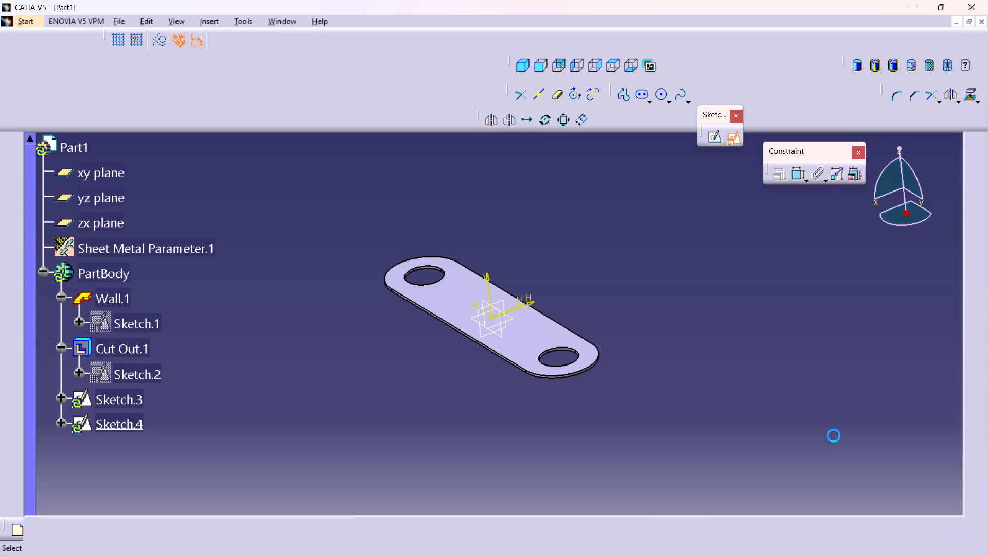
# Sketch one profile line about 13.5 mm long at about 220°, starting just outside the wall's negative-H end and sloping down away from it.
pyautogui.moveTo(404, 276); pyautogui.dragTo(381, 196, button='middle')
pyautogui.rightClick(404, 276)
pyautogui.moveTo(370, 202); pyautogui.dragTo(508, 322, button='middle')
pyautogui.moveTo(511, 364); pyautogui.dragTo(504, 296, button='middle')
pyautogui.rightClick(511, 364)
pyautogui.moveTo(546, 317); pyautogui.dragTo(474, 228, button='middle')
pyautogui.rightClick(474, 228)
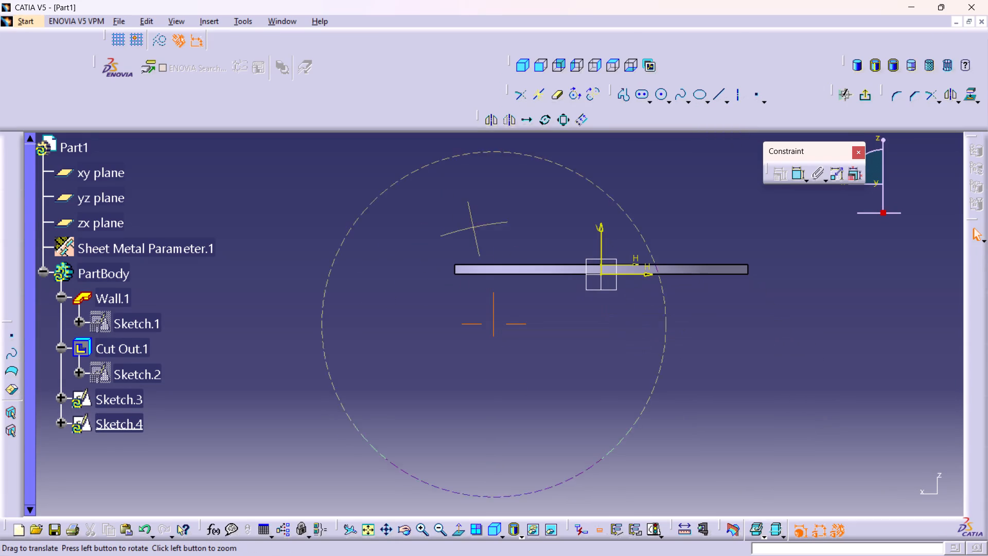
pyautogui.moveTo(474, 228); pyautogui.dragTo(487, 254, button='middle')
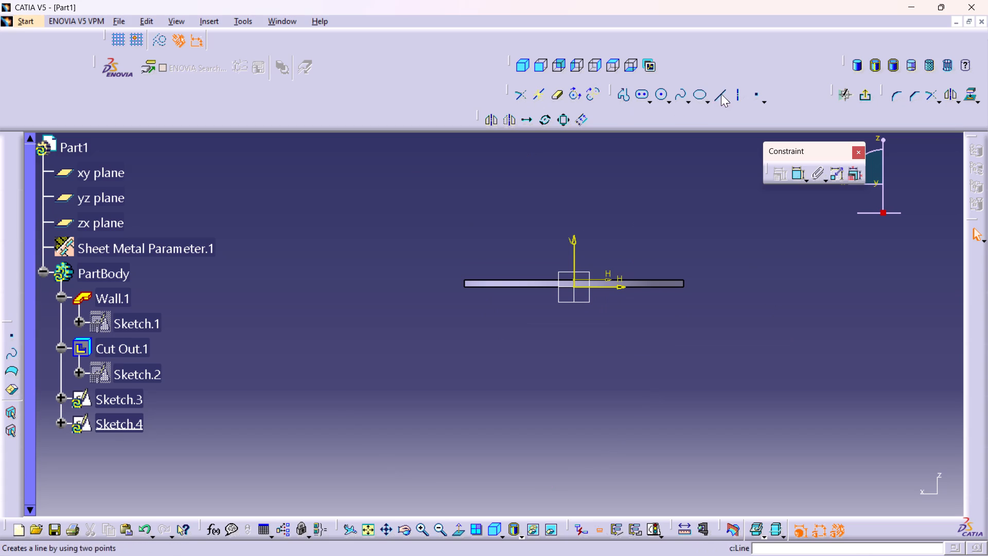
pyautogui.click(626, 91)
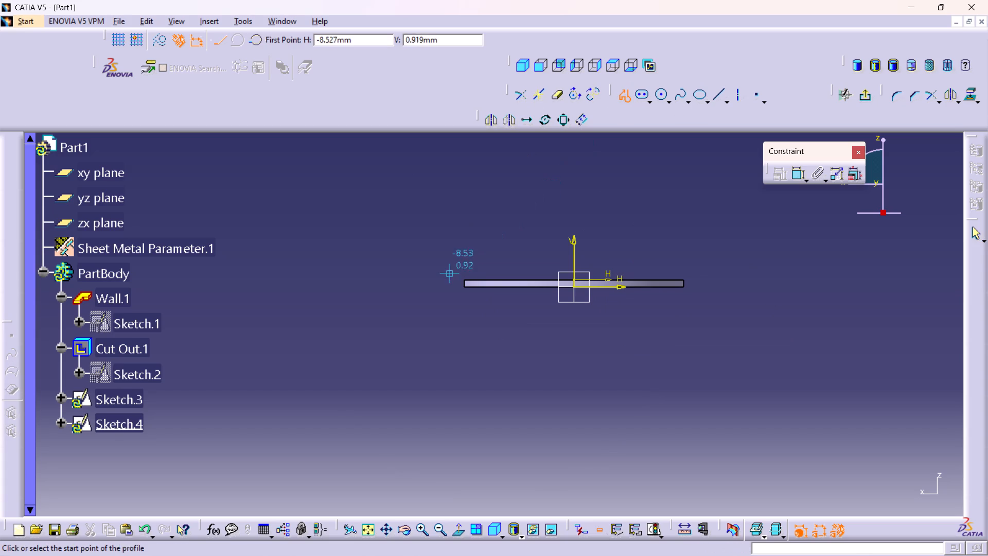
pyautogui.click(453, 279)
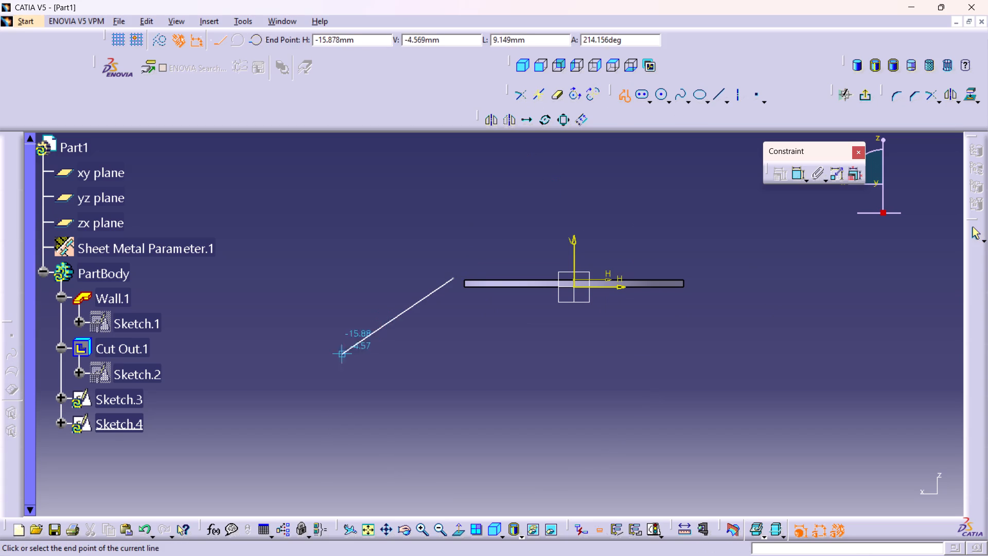
pyautogui.click(301, 406)
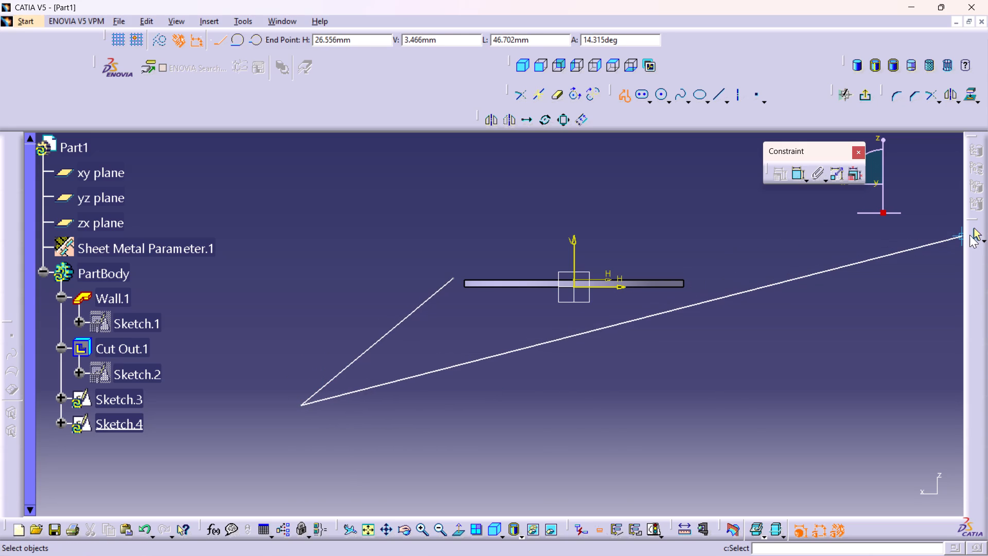
pyautogui.click(977, 230)
pyautogui.click(813, 264)
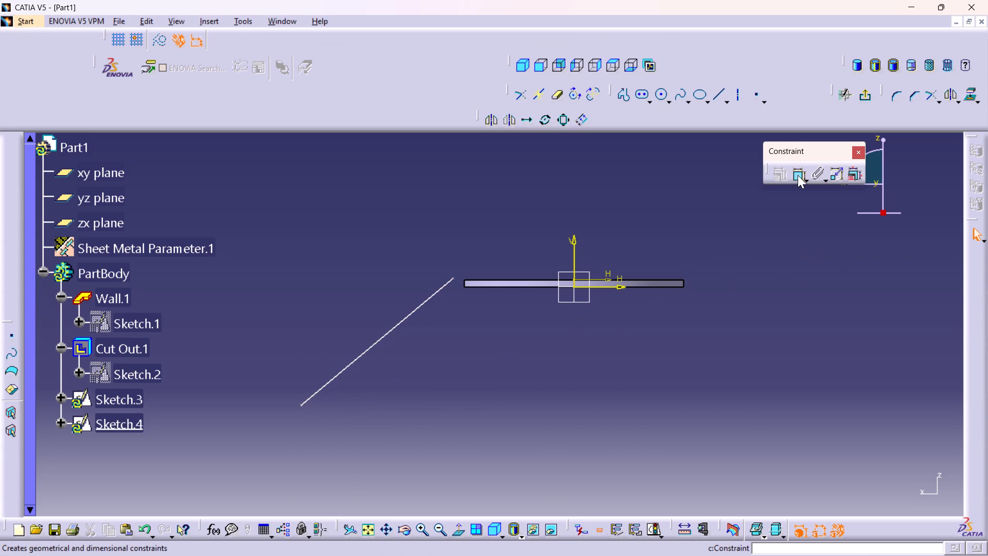
# Make the sloped line's upper endpoint coincident with the wall's upper edge.
pyautogui.doubleClick(798, 175)
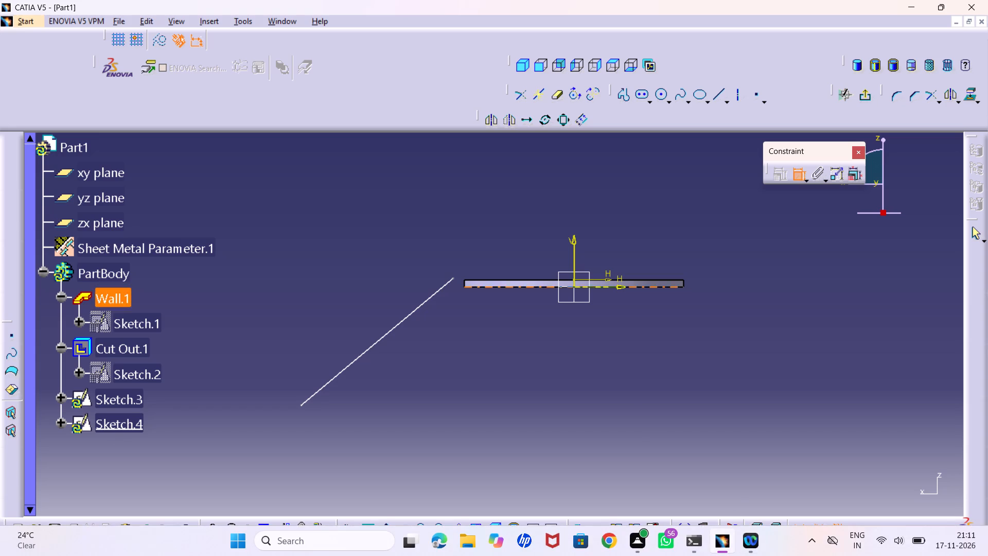
pyautogui.click(453, 276)
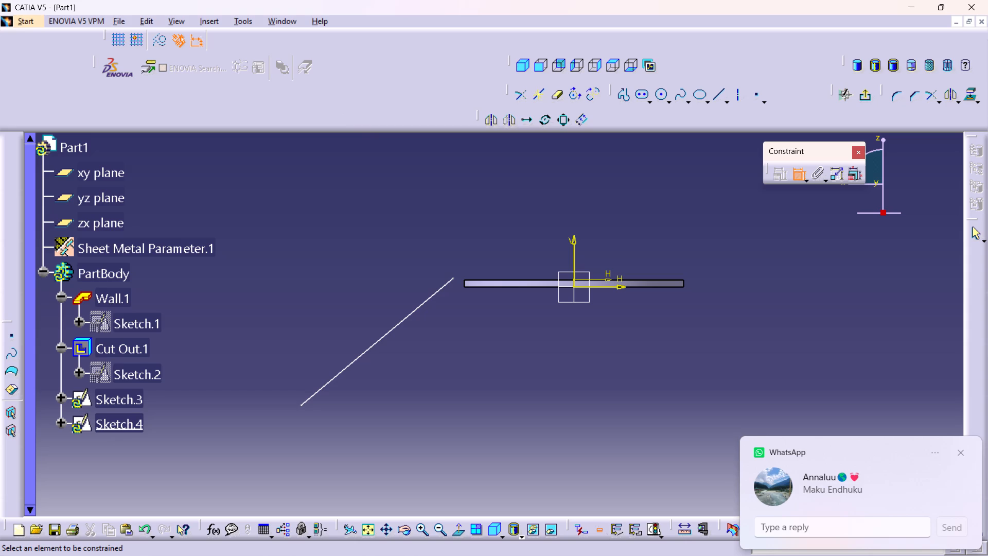
pyautogui.click(454, 277)
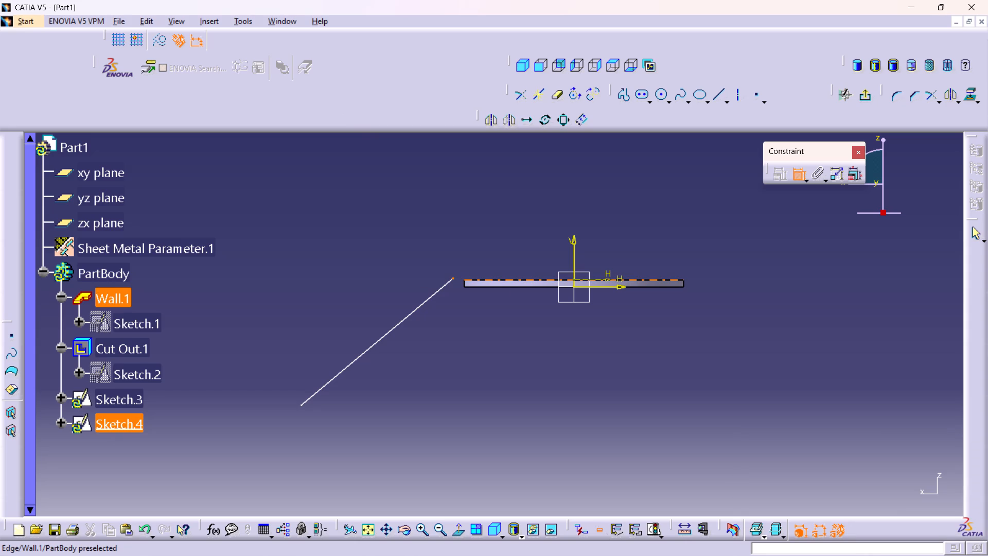
pyautogui.moveTo(453, 298); pyautogui.dragTo(413, 179, button='middle')
pyautogui.rightClick(453, 298)
pyautogui.moveTo(354, 241); pyautogui.dragTo(420, 420, button='middle')
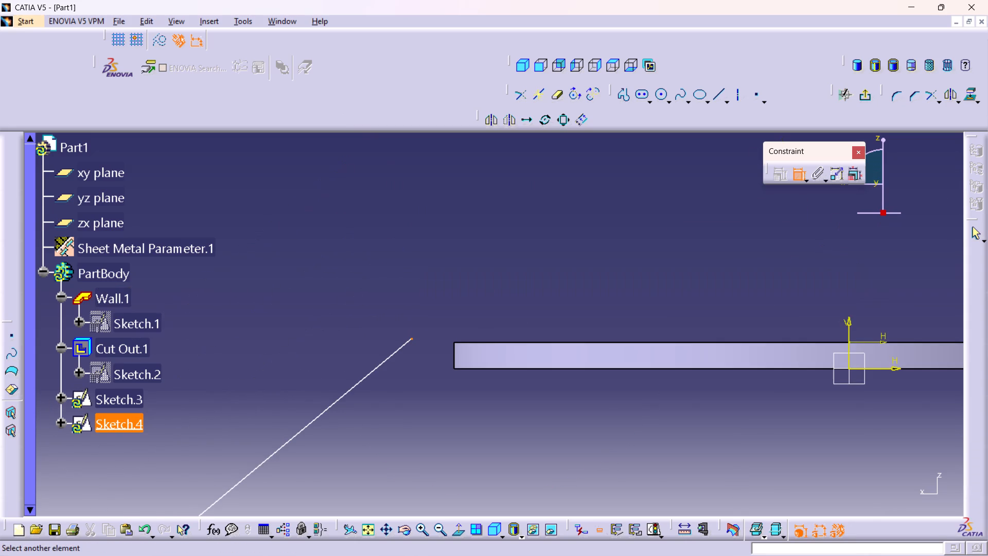
pyautogui.click(459, 342)
pyautogui.rightClick(419, 271)
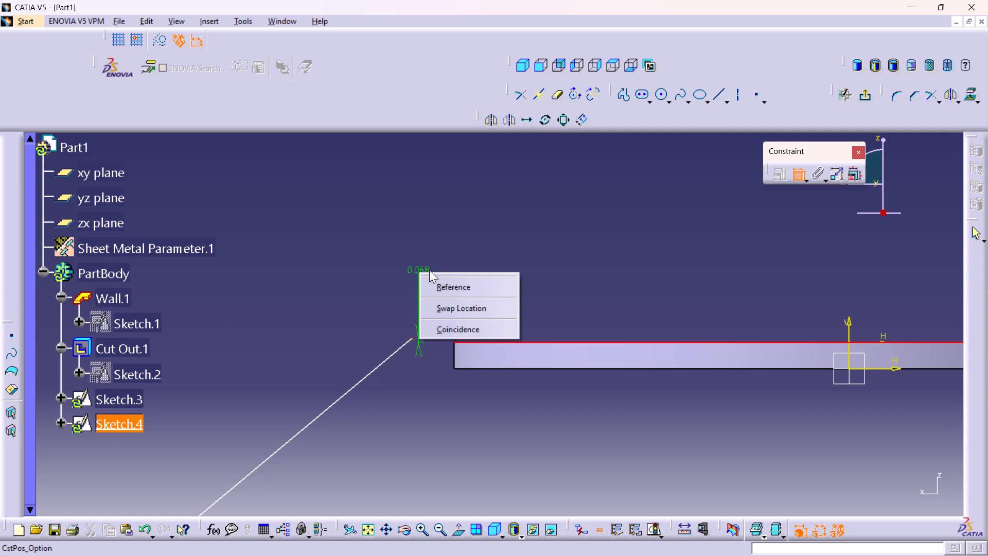
pyautogui.click(457, 330)
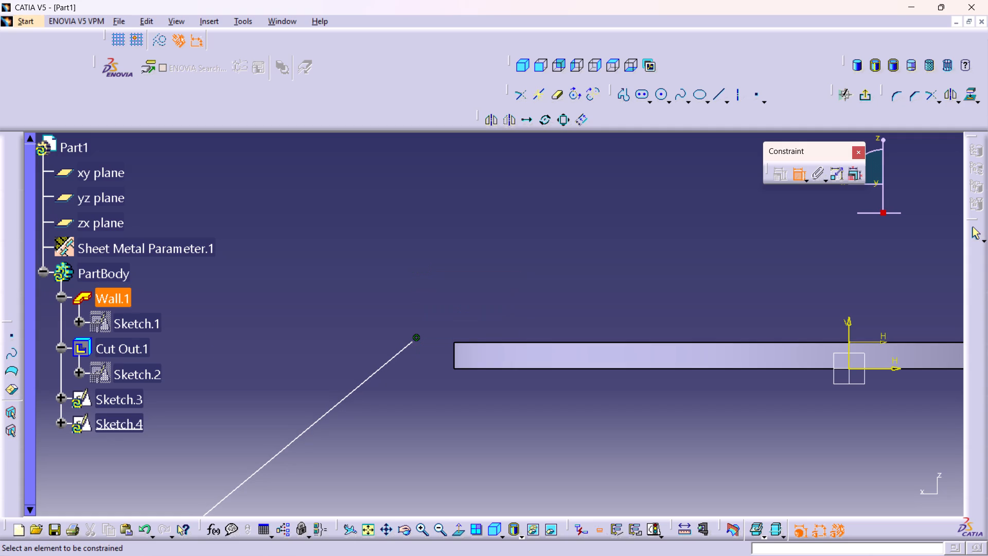
pyautogui.rightClick(417, 336)
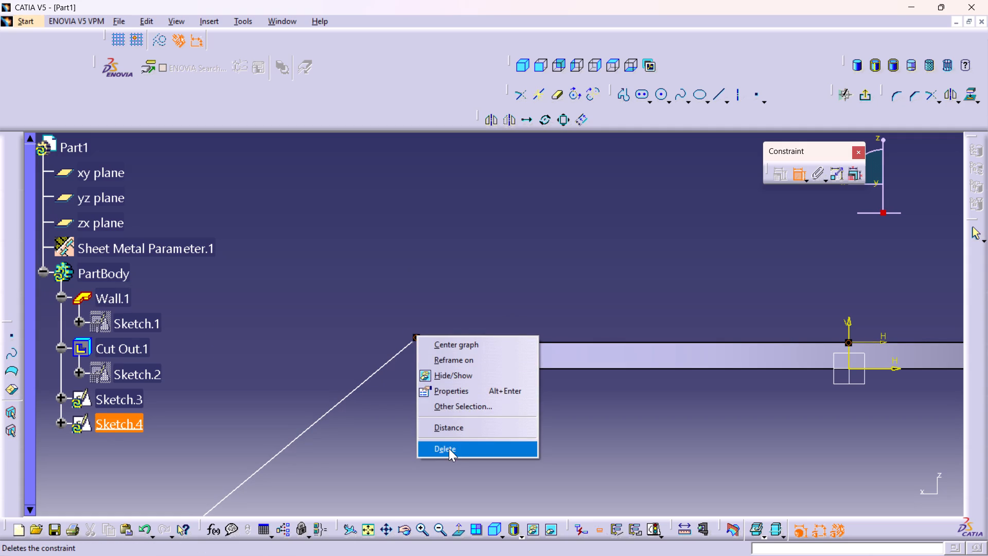
pyautogui.click(606, 411)
# Dimension the line's upper endpoint to the sketch's vertical axis and set the distance to 7.5 mm.
pyautogui.moveTo(554, 401); pyautogui.dragTo(579, 476, button='middle')
pyautogui.rightClick(554, 401)
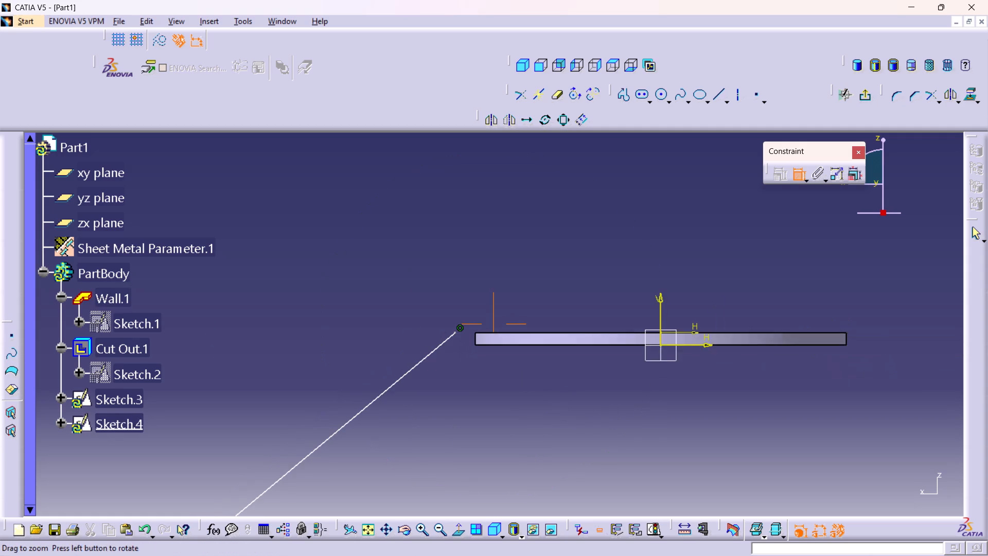
pyautogui.moveTo(579, 476); pyautogui.dragTo(579, 478, button='middle')
pyautogui.click(460, 332)
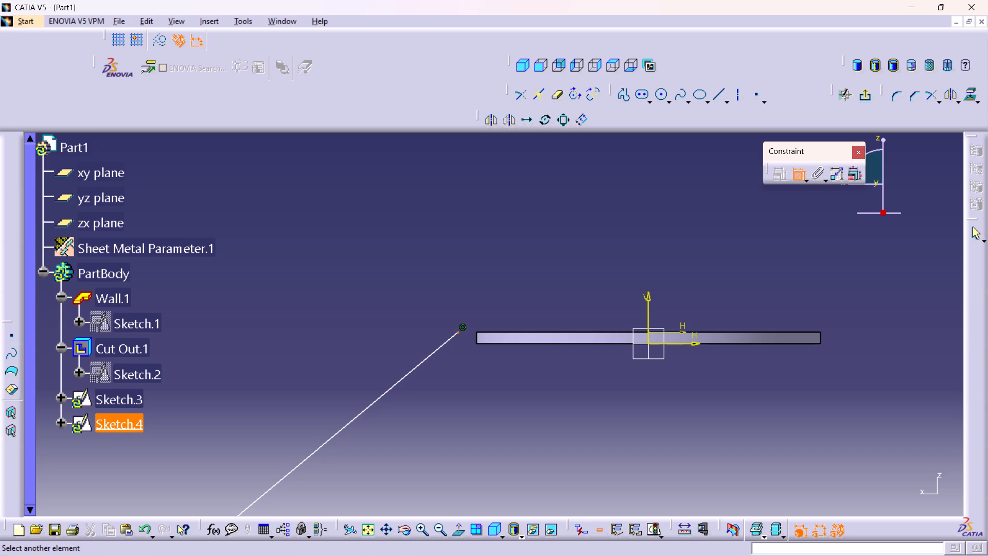
pyautogui.click(648, 300)
pyautogui.click(524, 299)
pyautogui.doubleClick(521, 295)
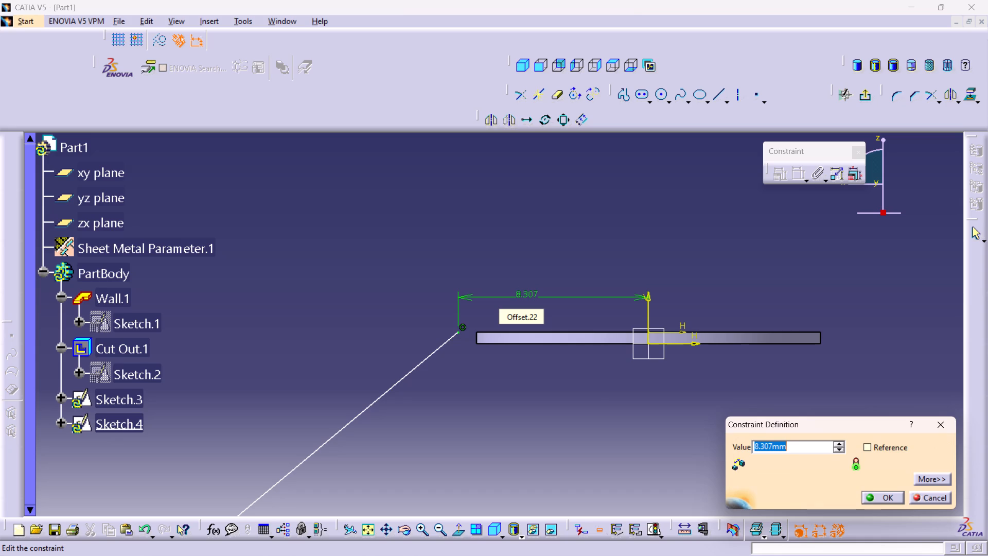
pyautogui.write('7.5')
pyautogui.press('Return')
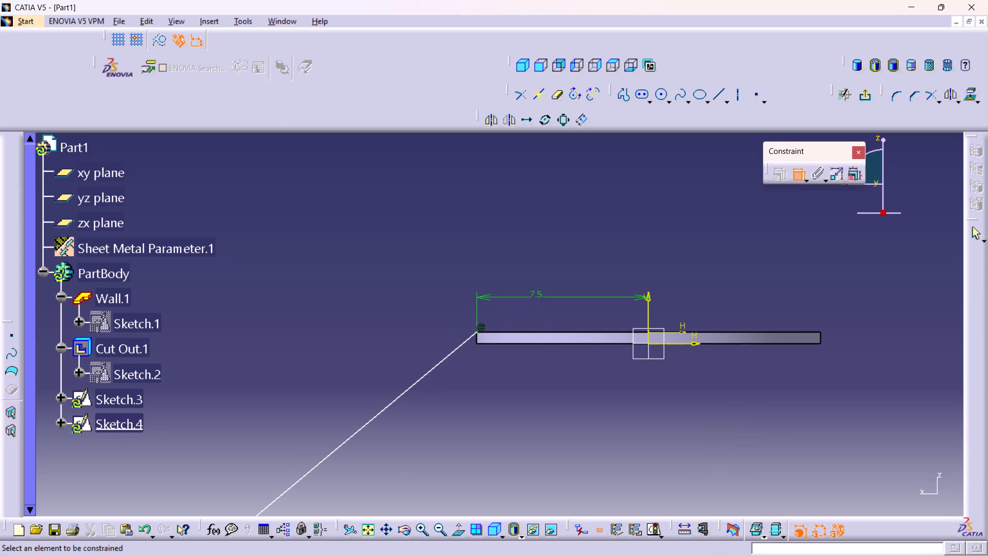
# Add an angle constraint between the sloped line and the wall's upper edge and set it to 135°.
pyautogui.moveTo(467, 417); pyautogui.dragTo(471, 436, button='middle')
pyautogui.rightClick(467, 417)
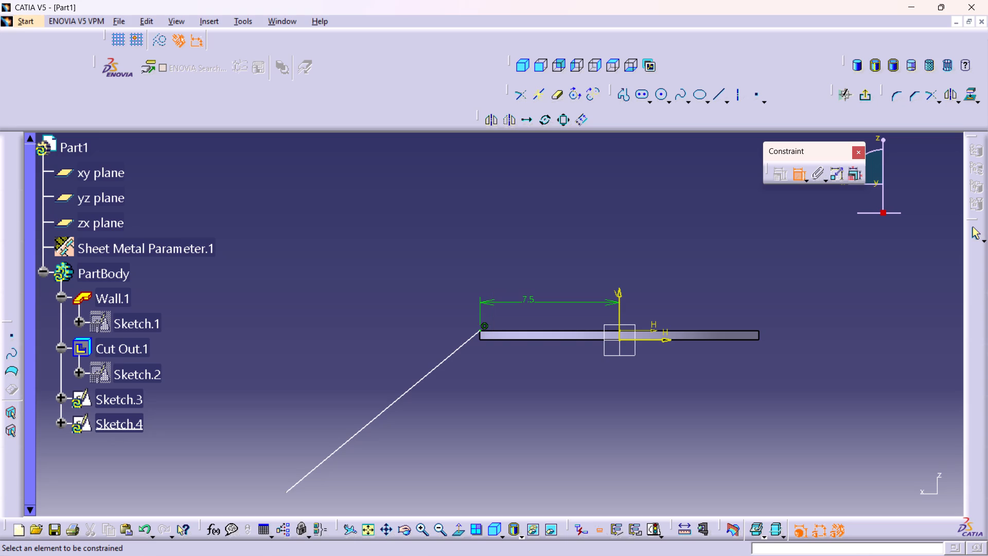
pyautogui.moveTo(343, 371); pyautogui.dragTo(347, 386, button='middle')
pyautogui.rightClick(343, 371)
pyautogui.moveTo(378, 444); pyautogui.dragTo(383, 390, button='middle')
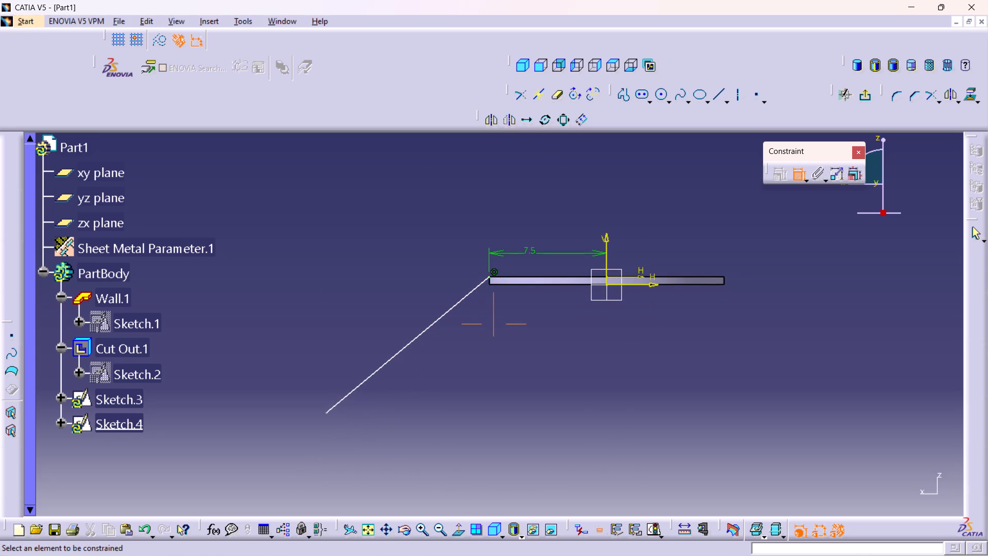
pyautogui.click(453, 310)
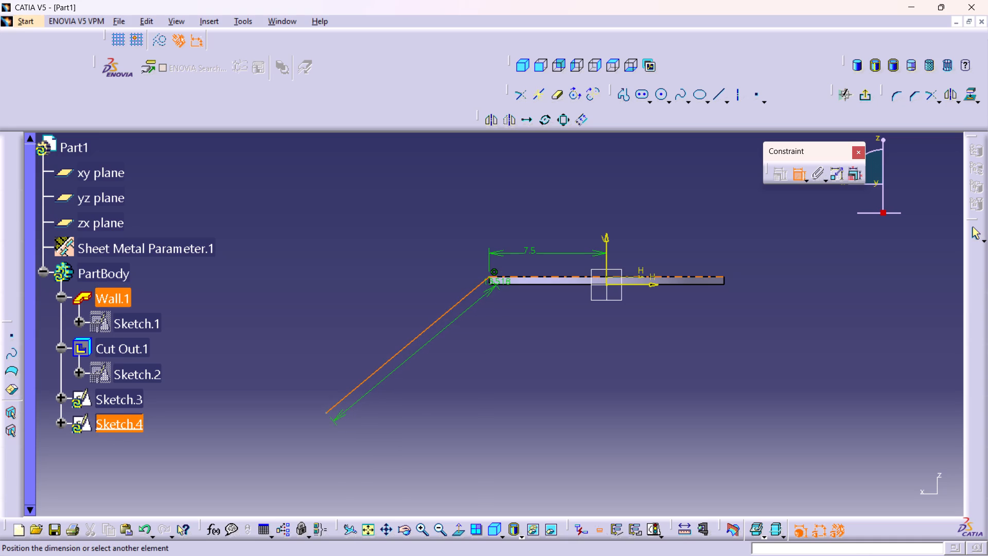
pyautogui.click(514, 275)
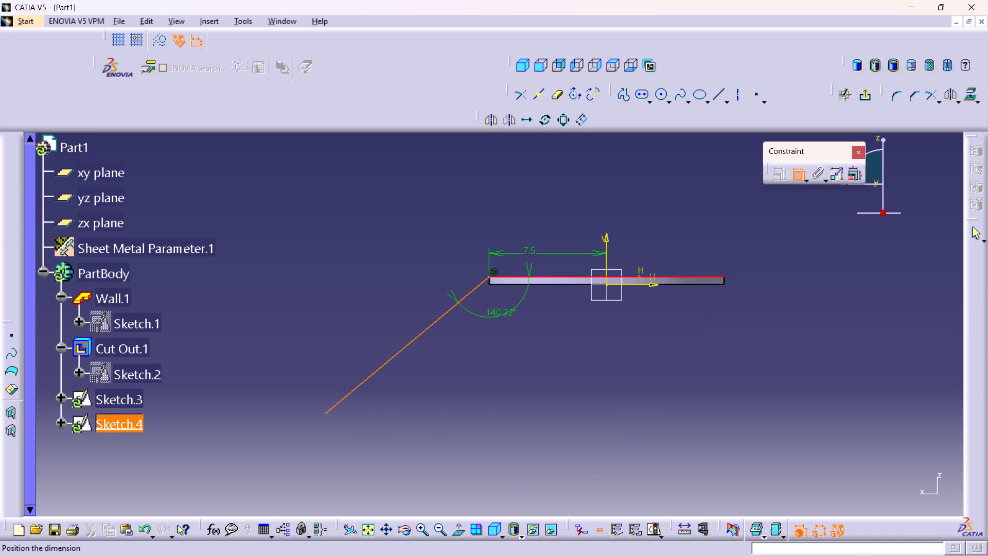
pyautogui.click(501, 316)
pyautogui.doubleClick(497, 312)
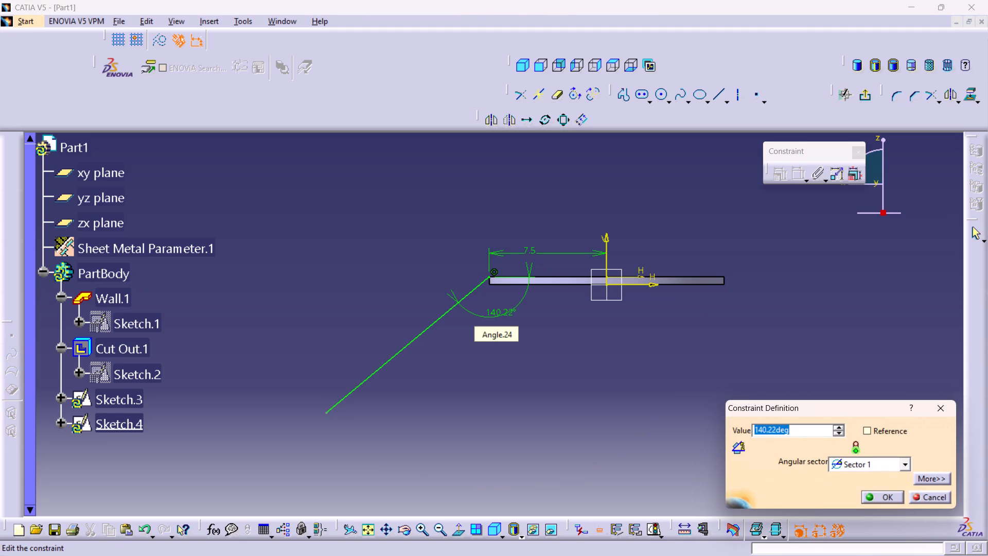
pyautogui.write('135')
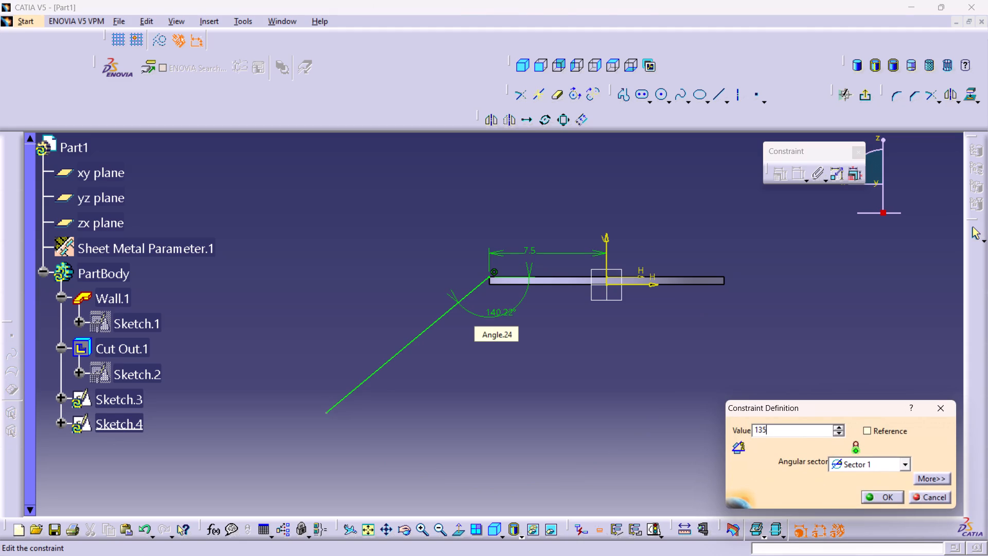
pyautogui.press('Return')
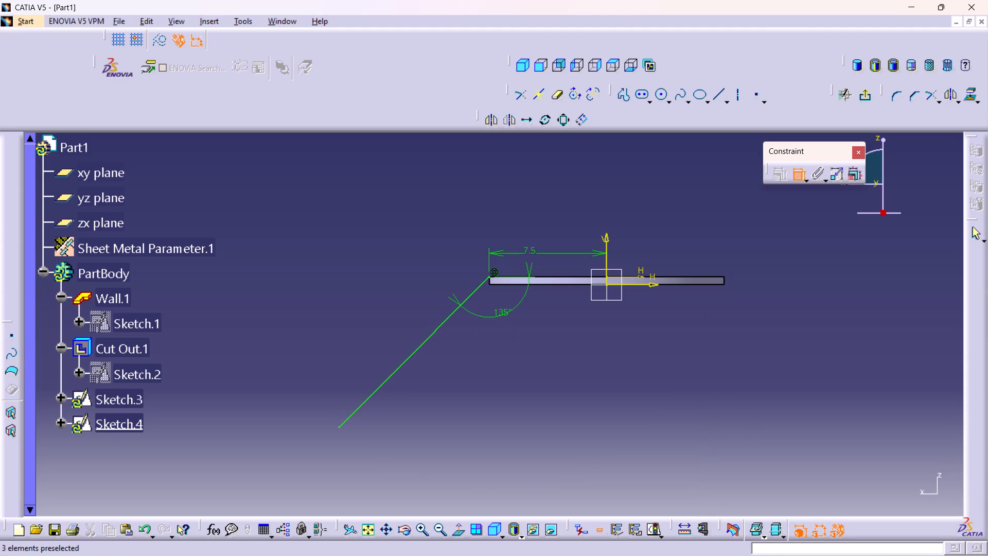
# Dimension the horizontal distance from the sloped line's lower endpoint to the wall's far end edge and set it to 40 mm.
pyautogui.click(339, 426)
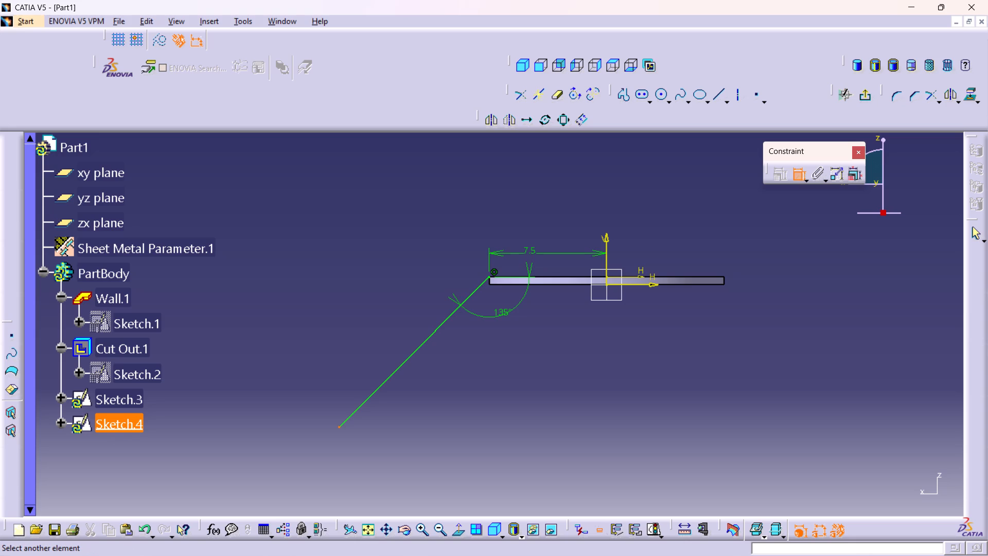
pyautogui.click(724, 281)
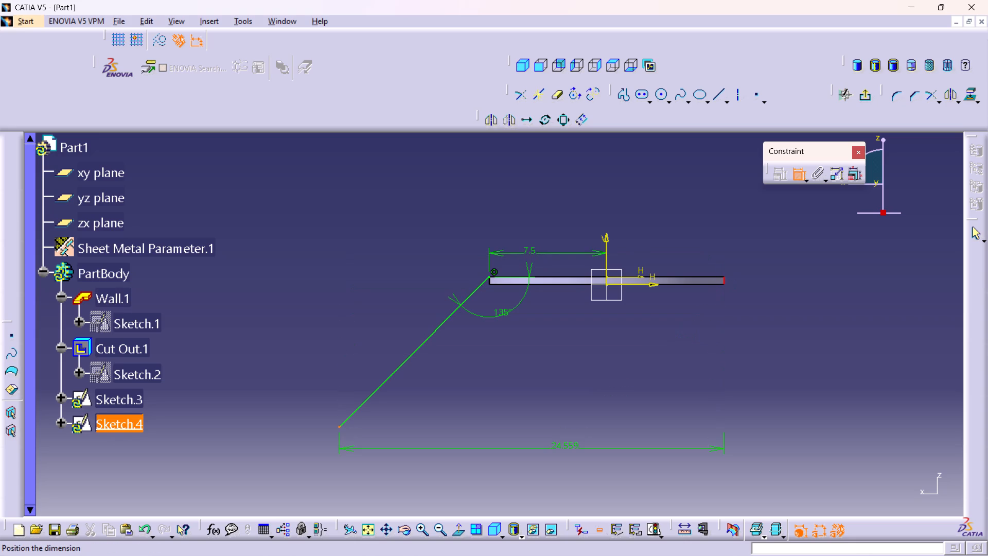
pyautogui.click(563, 453)
pyautogui.doubleClick(561, 446)
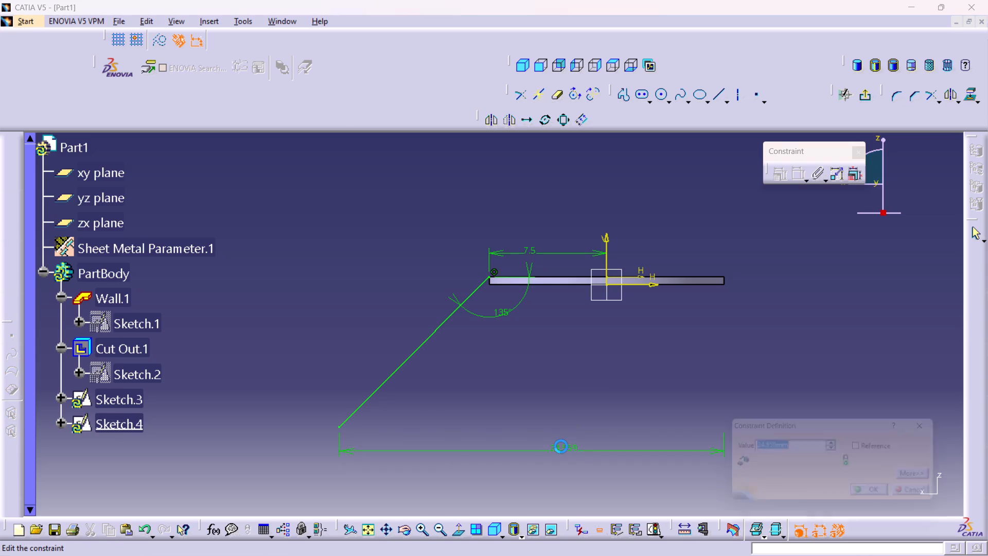
pyautogui.write('40')
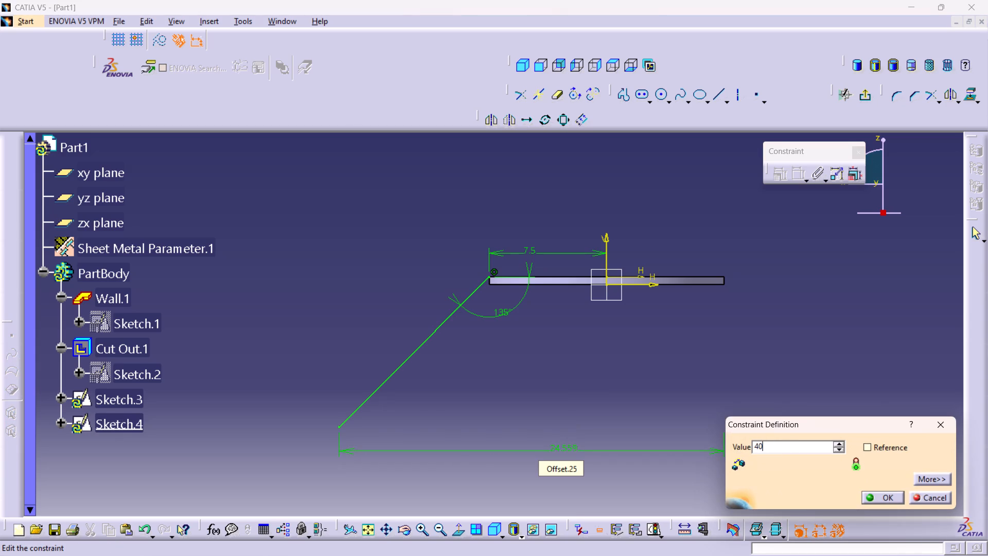
pyautogui.press('Return')
# Change the overall horizontal distance between the sloped line's lower endpoint and the wall's far end to 30 mm and exit the sketch.
pyautogui.moveTo(557, 367); pyautogui.dragTo(578, 448, button='middle')
pyautogui.rightClick(557, 367)
pyautogui.moveTo(559, 438); pyautogui.dragTo(558, 355, button='middle')
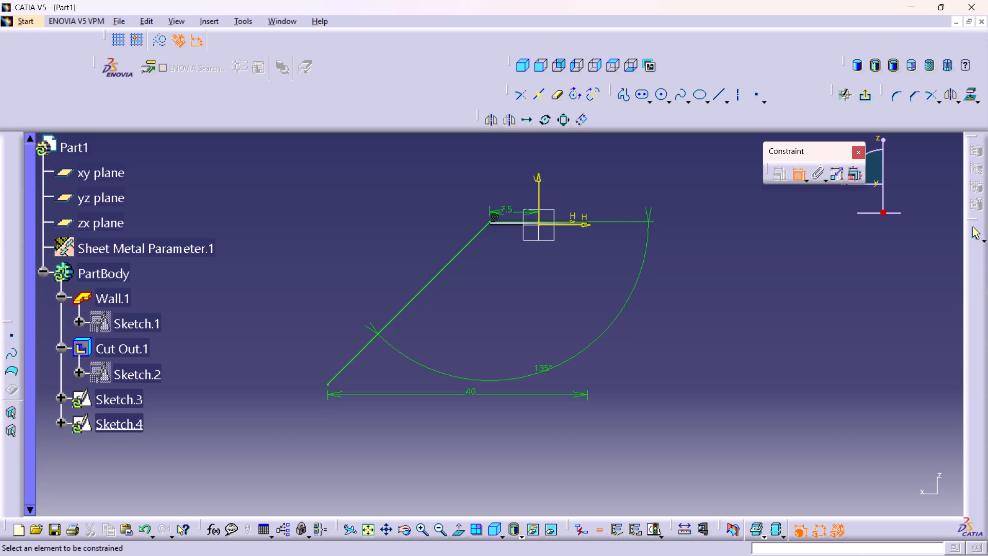
pyautogui.click(476, 395)
pyautogui.doubleClick(470, 386)
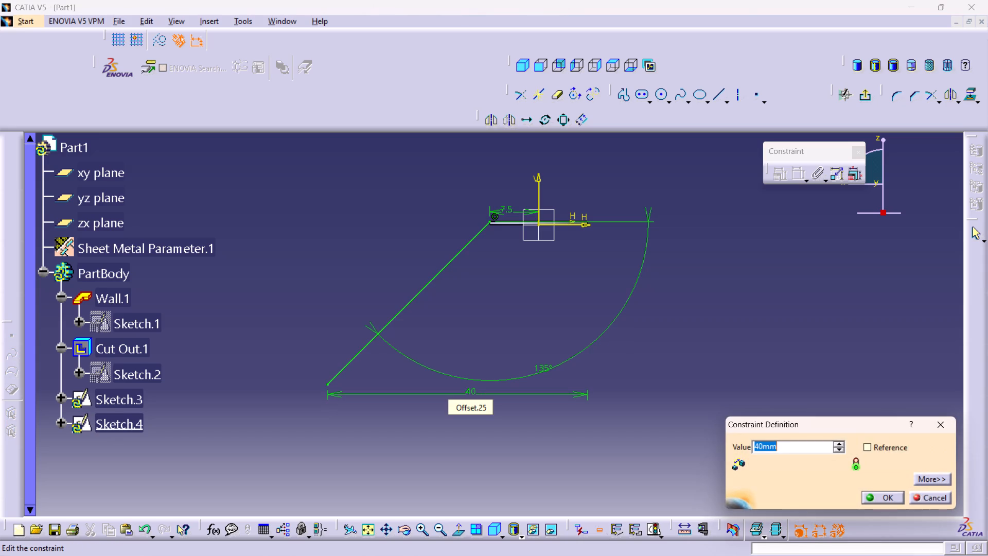
pyautogui.write('30')
pyautogui.press('Return')
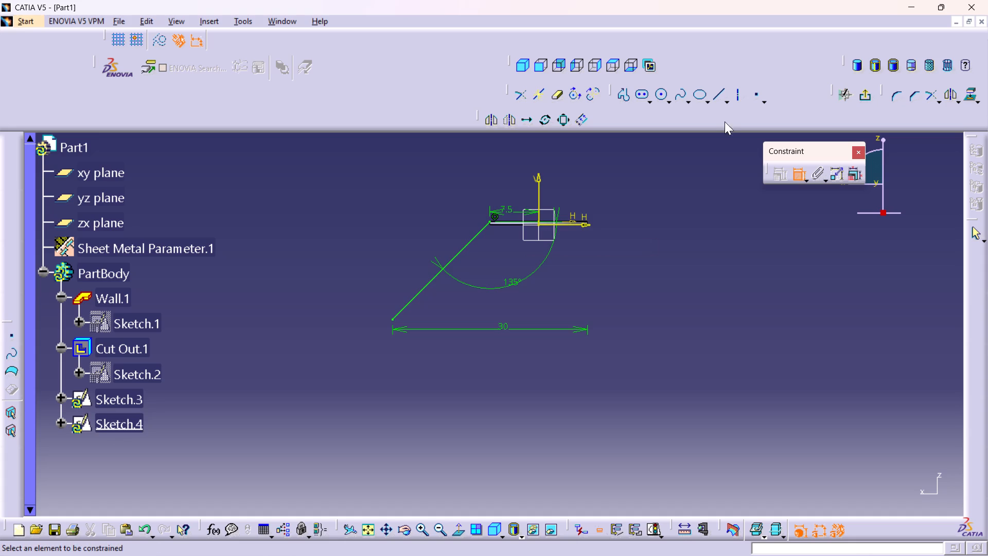
pyautogui.click(863, 95)
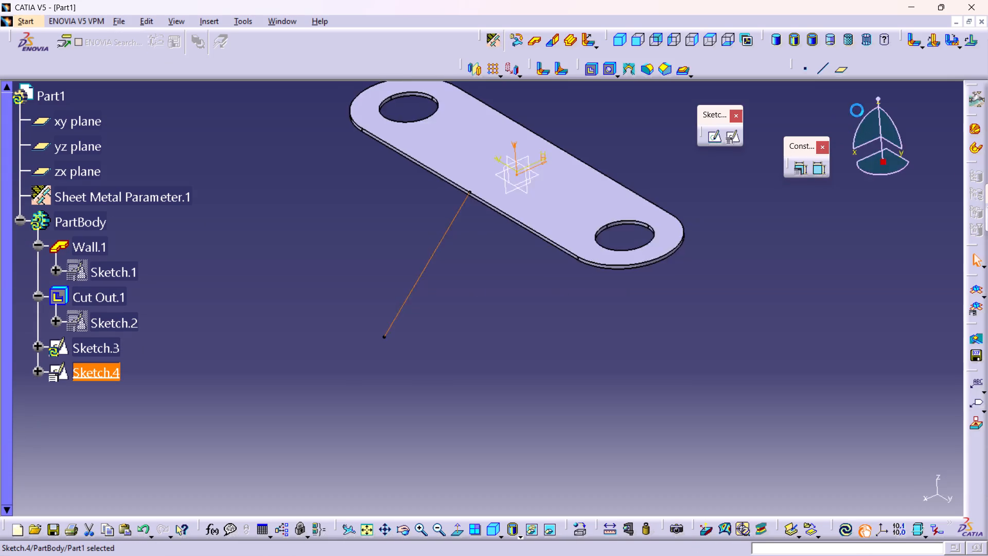
# Extrude the sloped line profile as a sheet metal wall with mirrored extent and a limit of 48/2 (24 mm).
pyautogui.click(573, 41)
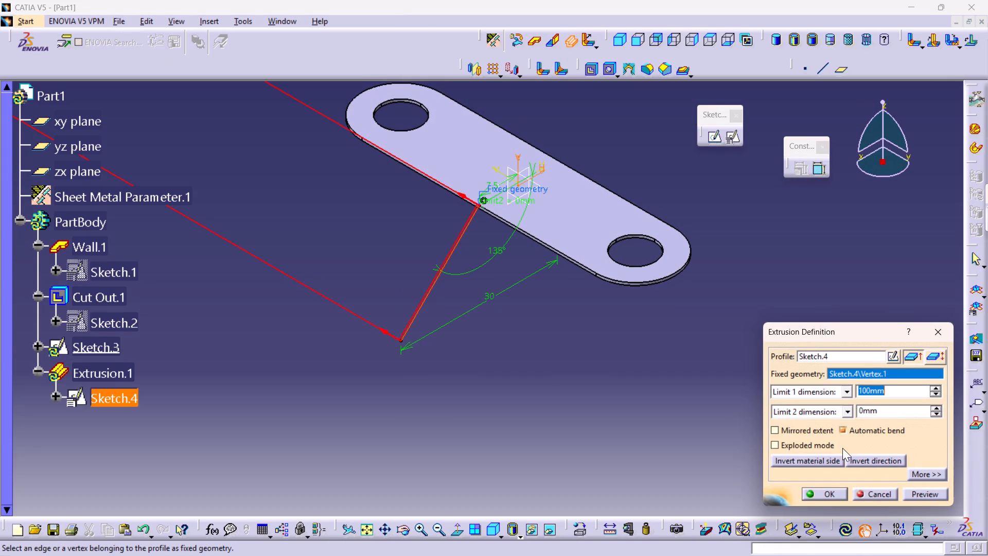
pyautogui.click(798, 426)
pyautogui.doubleClick(897, 387)
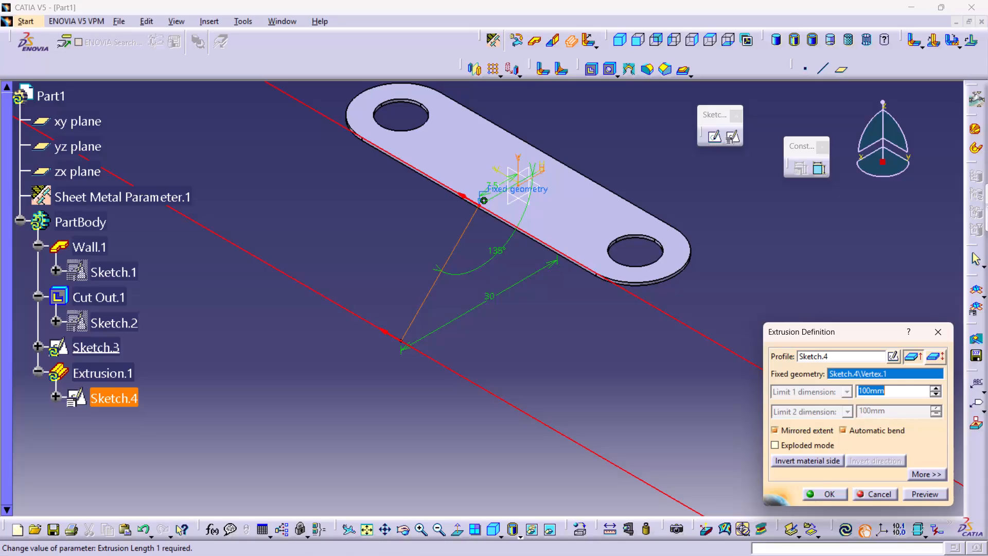
pyautogui.write('45')
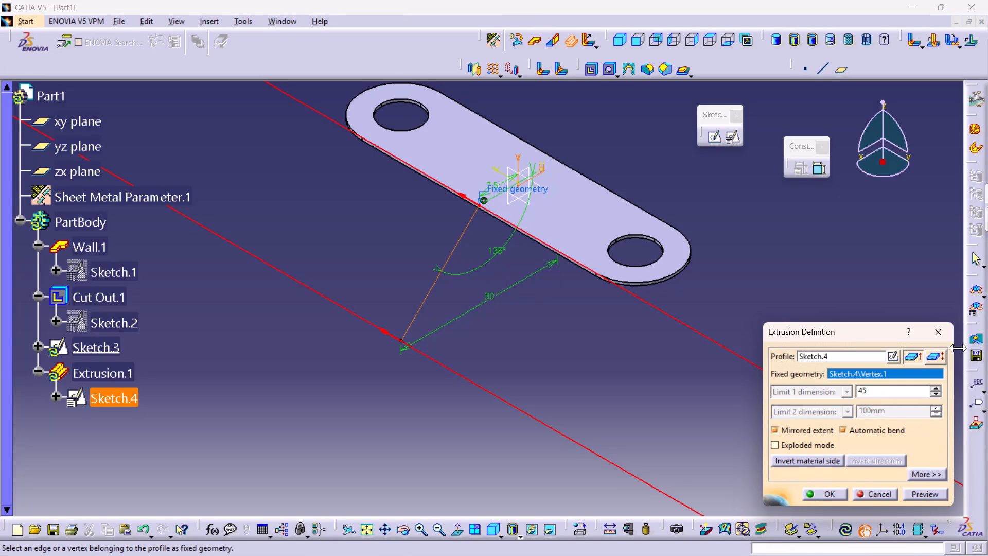
pyautogui.click(928, 491)
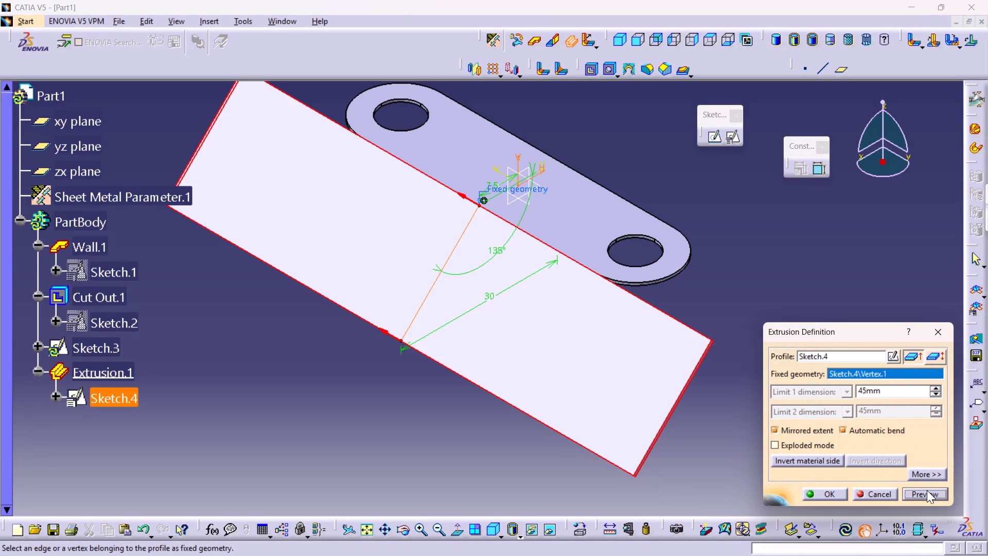
pyautogui.doubleClick(892, 386)
pyautogui.doubleClick(889, 389)
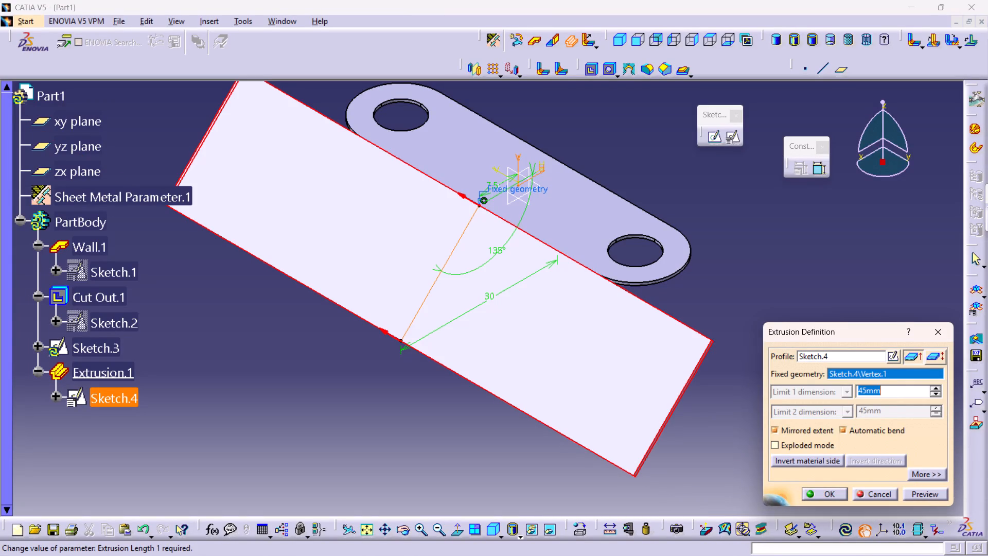
pyautogui.write('48/2')
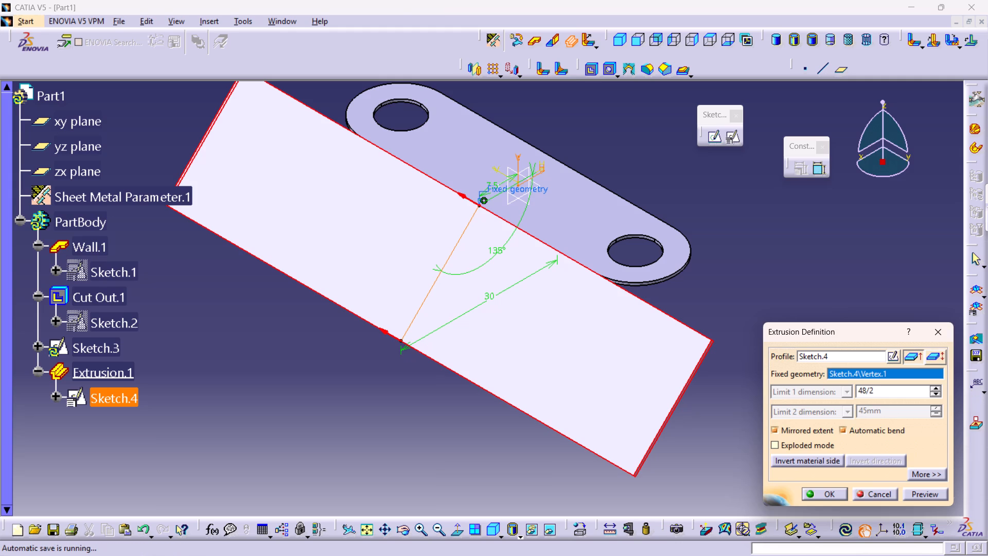
pyautogui.click(925, 497)
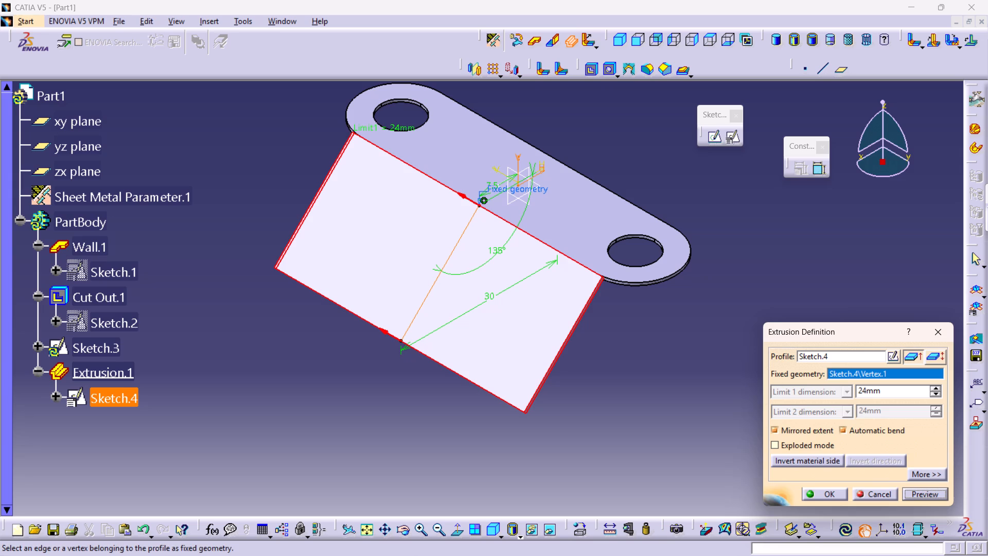
pyautogui.click(815, 494)
pyautogui.click(697, 429)
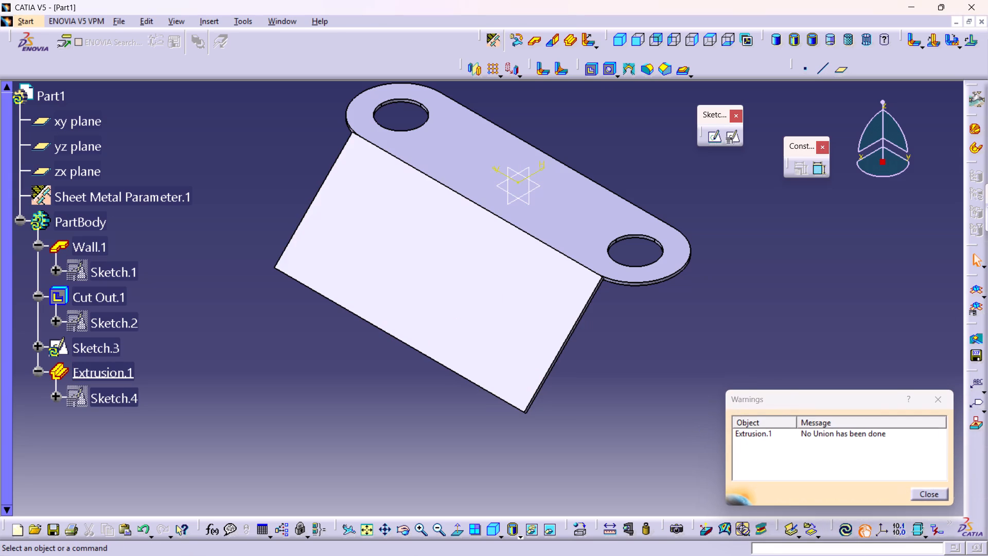
# Dismiss the warnings and examine the joint between the sloped extrusion and the flat wall up close.
pyautogui.moveTo(597, 373); pyautogui.dragTo(592, 404, button='middle')
pyautogui.moveTo(597, 372); pyautogui.dragTo(592, 404, button='right')
pyautogui.moveTo(482, 273); pyautogui.dragTo(388, 264, button='middle')
pyautogui.moveTo(482, 273); pyautogui.dragTo(388, 264, button='right')
pyautogui.moveTo(392, 254); pyautogui.dragTo(482, 325, button='middle')
pyautogui.moveTo(392, 254); pyautogui.dragTo(482, 325, button='right')
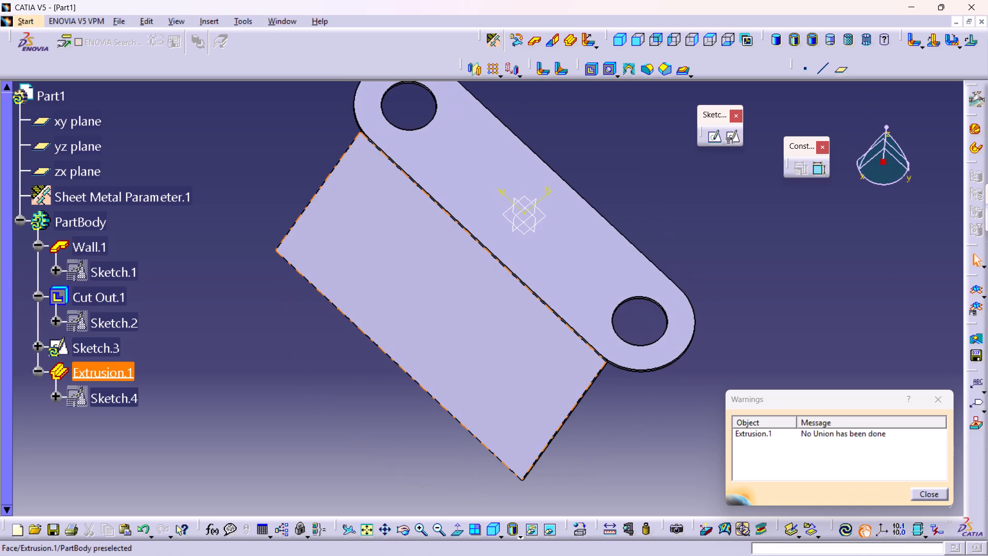
pyautogui.moveTo(356, 152); pyautogui.dragTo(337, 100, button='middle')
pyautogui.rightClick(356, 152)
pyautogui.moveTo(362, 159); pyautogui.dragTo(377, 220, button='middle')
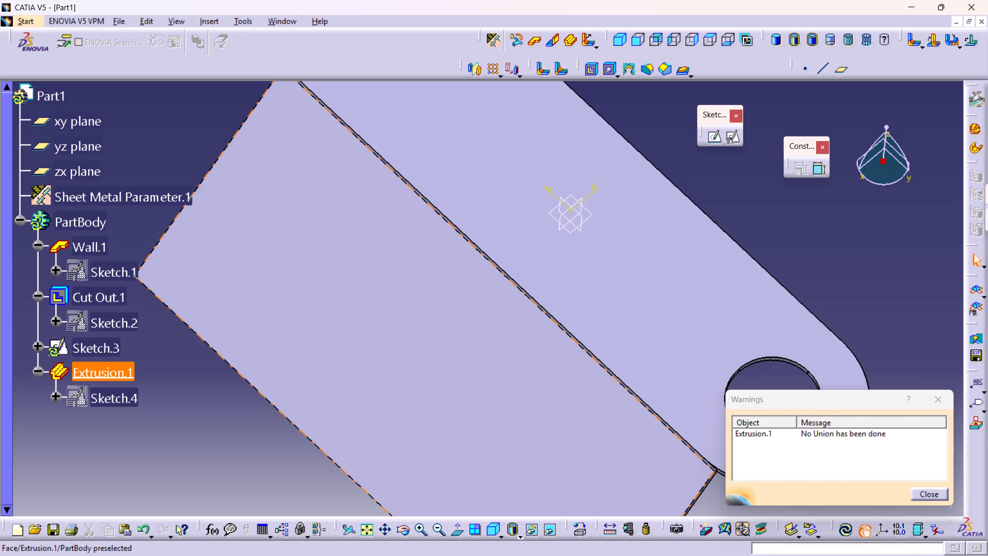
pyautogui.moveTo(570, 409); pyautogui.dragTo(431, 255, button='middle')
pyautogui.moveTo(565, 409); pyautogui.dragTo(431, 255, button='right')
pyautogui.moveTo(561, 254); pyautogui.dragTo(526, 315, button='middle')
pyautogui.moveTo(561, 254); pyautogui.dragTo(526, 315, button='right')
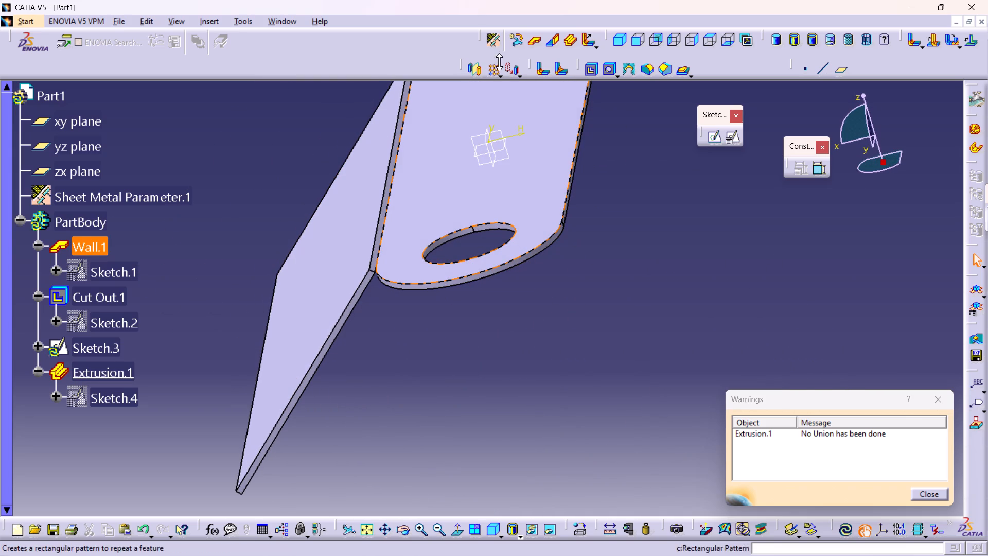
pyautogui.click(934, 398)
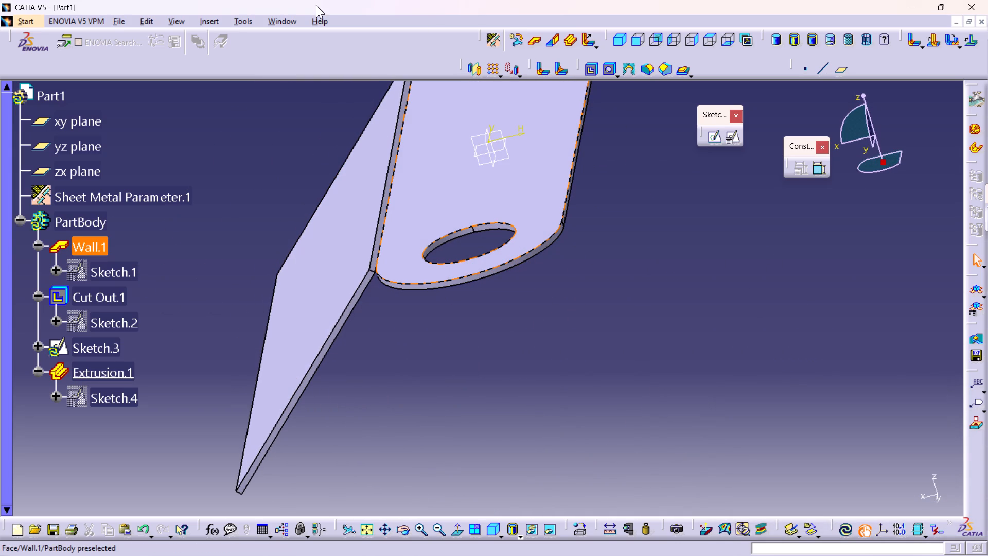
pyautogui.moveTo(414, 205); pyautogui.dragTo(400, 195, button='middle')
pyautogui.rightClick(414, 205)
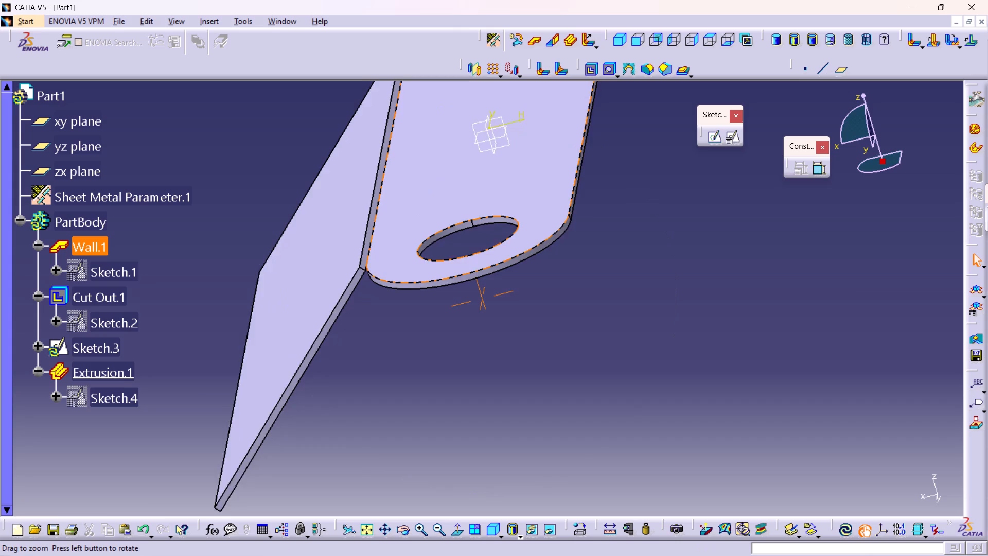
pyautogui.moveTo(400, 195); pyautogui.dragTo(373, 149, button='middle')
pyautogui.moveTo(336, 166); pyautogui.dragTo(561, 284, button='middle')
pyautogui.moveTo(540, 288); pyautogui.dragTo(515, 218, button='middle')
pyautogui.rightClick(540, 288)
pyautogui.moveTo(521, 298); pyautogui.dragTo(540, 287, button='middle')
pyautogui.moveTo(527, 302); pyautogui.dragTo(540, 287, button='right')
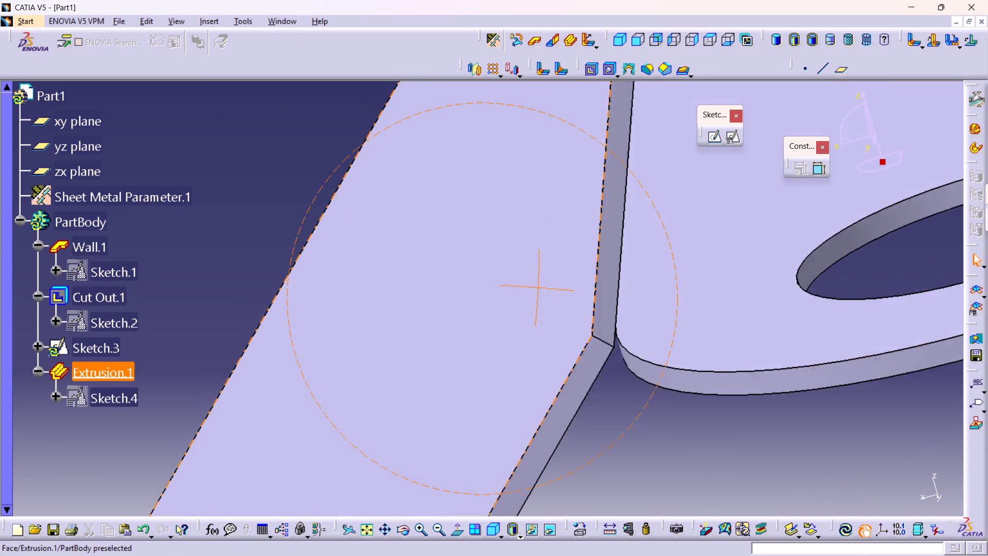
pyautogui.moveTo(540, 287); pyautogui.dragTo(553, 300, button='right')
pyautogui.moveTo(540, 287); pyautogui.dragTo(553, 300, button='middle')
pyautogui.moveTo(680, 234); pyautogui.dragTo(700, 285, button='middle')
pyautogui.rightClick(680, 234)
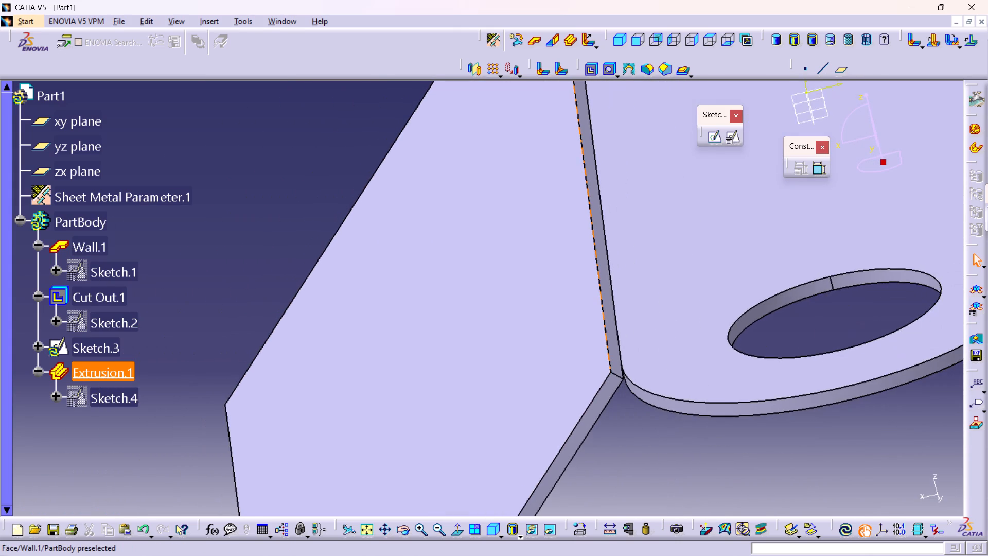
pyautogui.moveTo(677, 219); pyautogui.dragTo(706, 326, button='middle')
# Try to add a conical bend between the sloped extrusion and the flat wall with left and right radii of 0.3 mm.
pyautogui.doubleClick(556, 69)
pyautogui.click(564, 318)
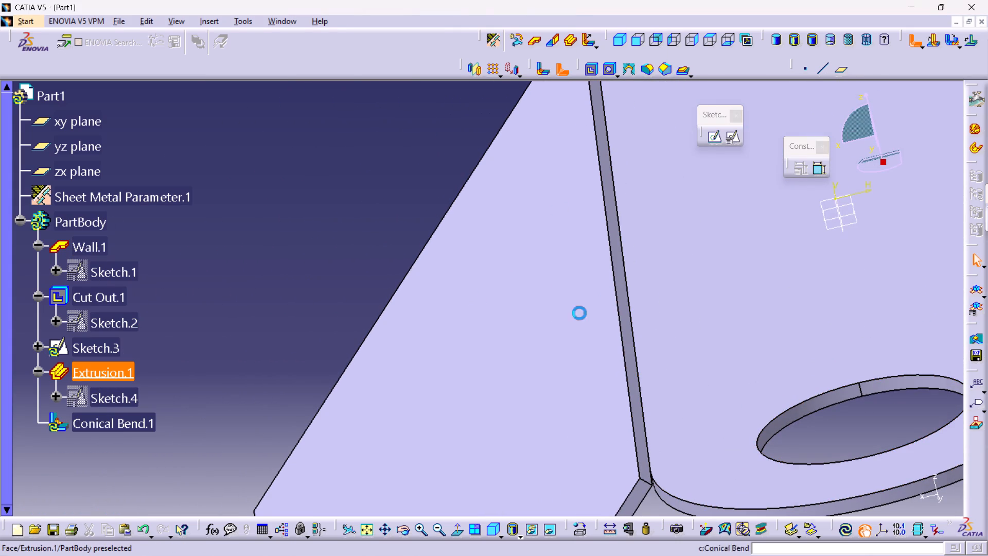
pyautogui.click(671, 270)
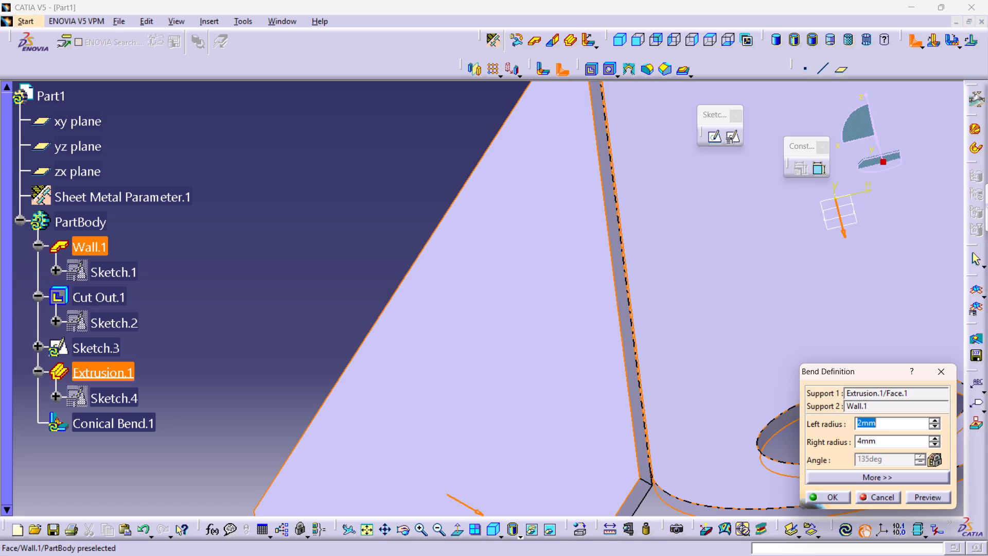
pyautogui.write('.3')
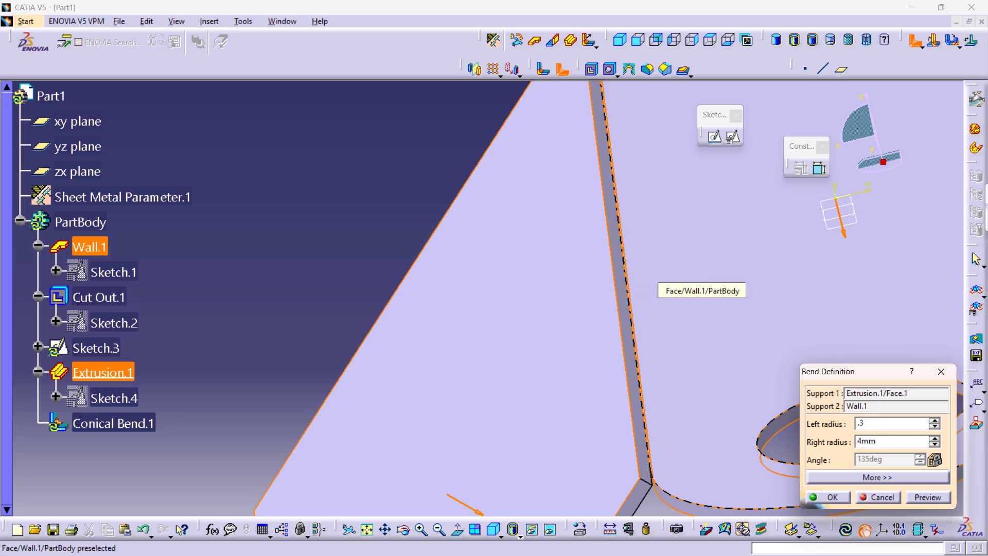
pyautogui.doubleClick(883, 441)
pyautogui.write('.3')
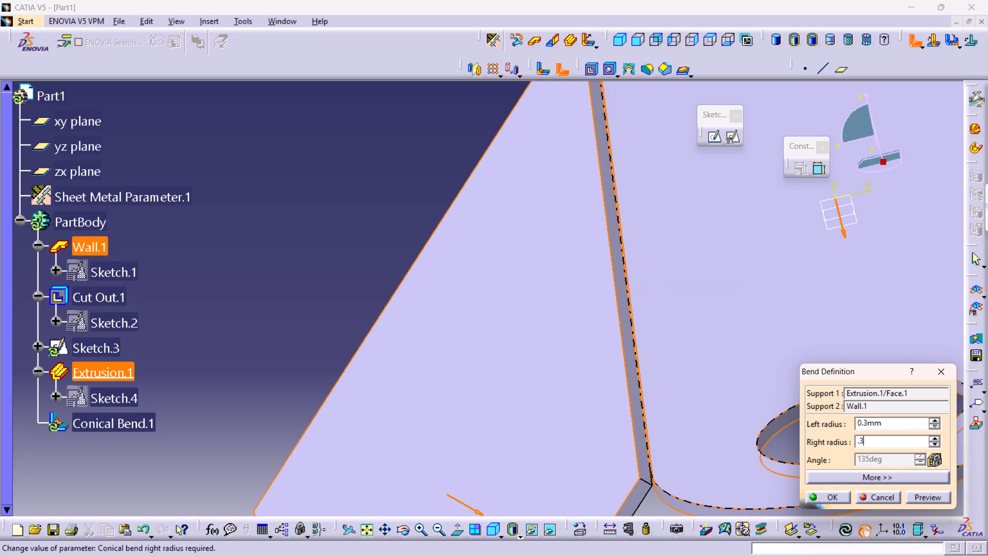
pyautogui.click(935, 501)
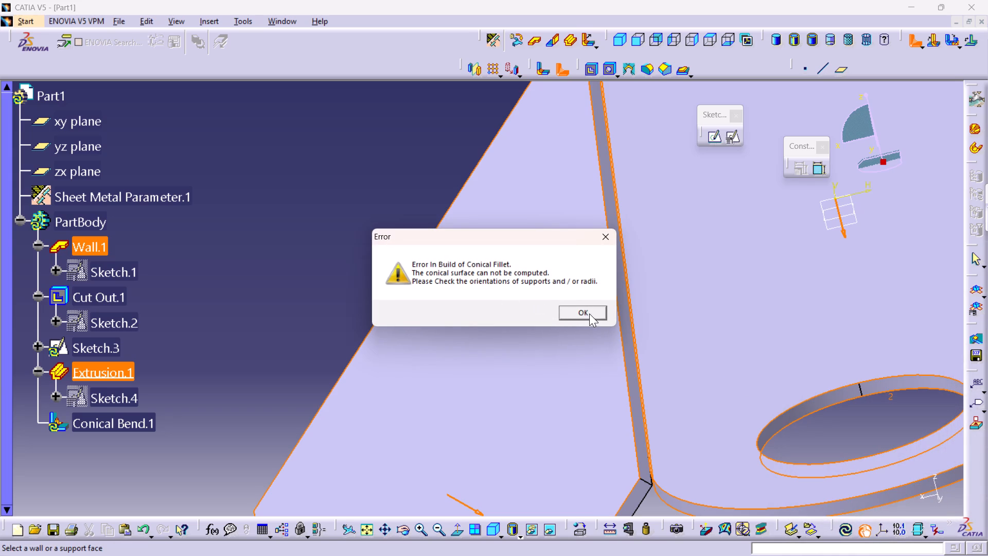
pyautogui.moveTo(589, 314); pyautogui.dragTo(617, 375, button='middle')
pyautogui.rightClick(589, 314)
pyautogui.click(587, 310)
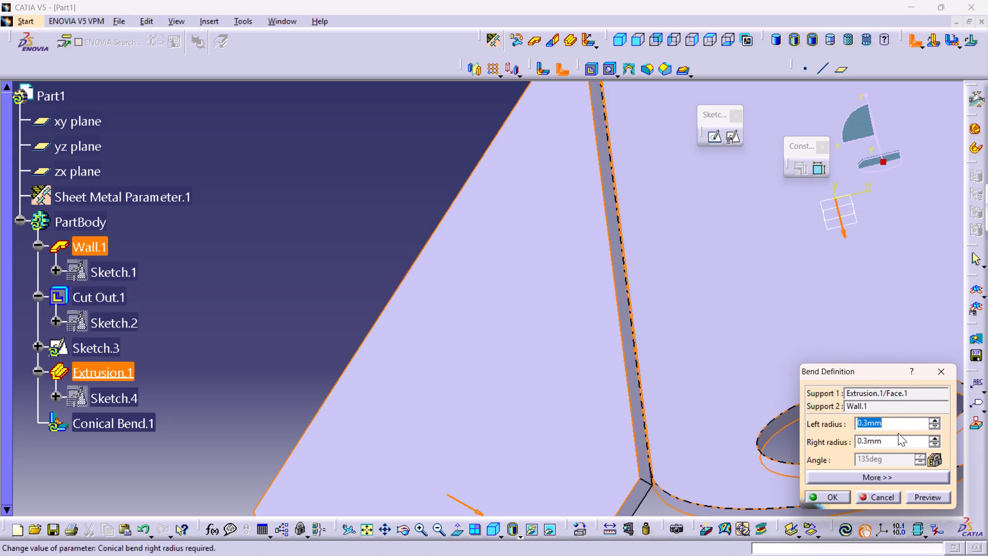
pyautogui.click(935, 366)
# Examine the whole part, with the flat wall and the sloped extrusion, from several angles.
pyautogui.moveTo(646, 335); pyautogui.dragTo(684, 445, button='middle')
pyautogui.rightClick(646, 335)
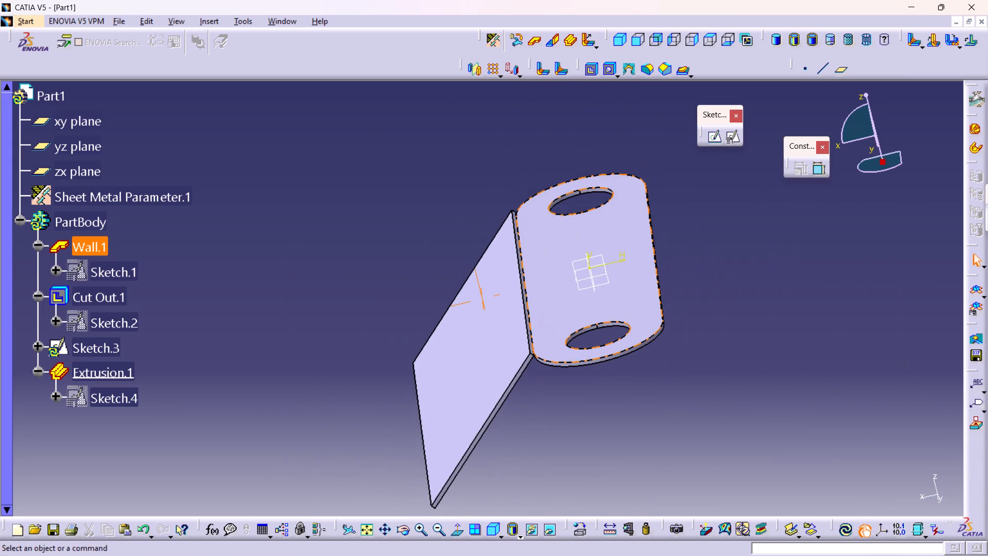
pyautogui.moveTo(514, 368); pyautogui.dragTo(577, 394, button='middle')
pyautogui.moveTo(514, 369); pyautogui.dragTo(543, 386, button='right')
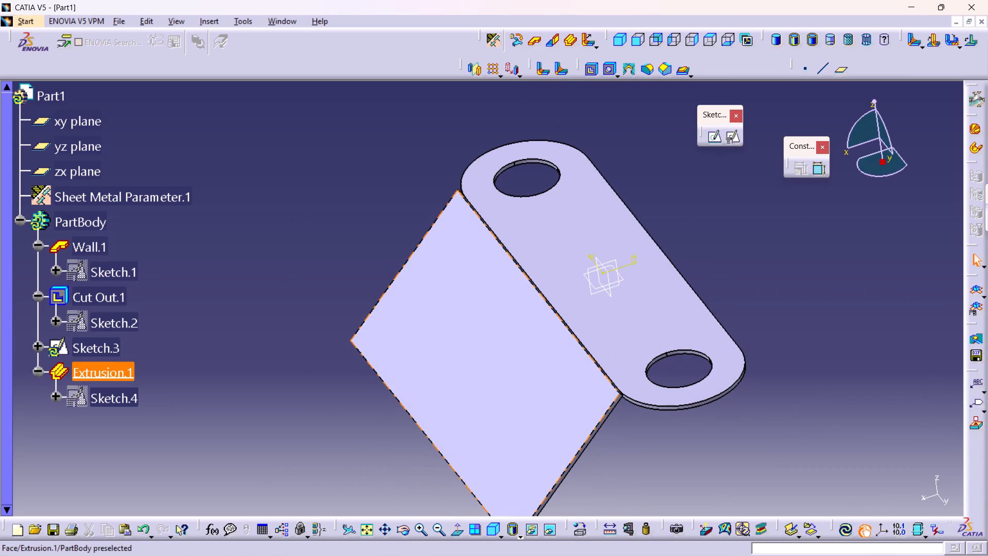
pyautogui.moveTo(482, 339); pyautogui.dragTo(511, 386, button='middle')
pyautogui.rightClick(482, 339)
pyautogui.moveTo(495, 385); pyautogui.dragTo(498, 363, button='middle')
pyautogui.moveTo(496, 379); pyautogui.dragTo(498, 363, button='right')
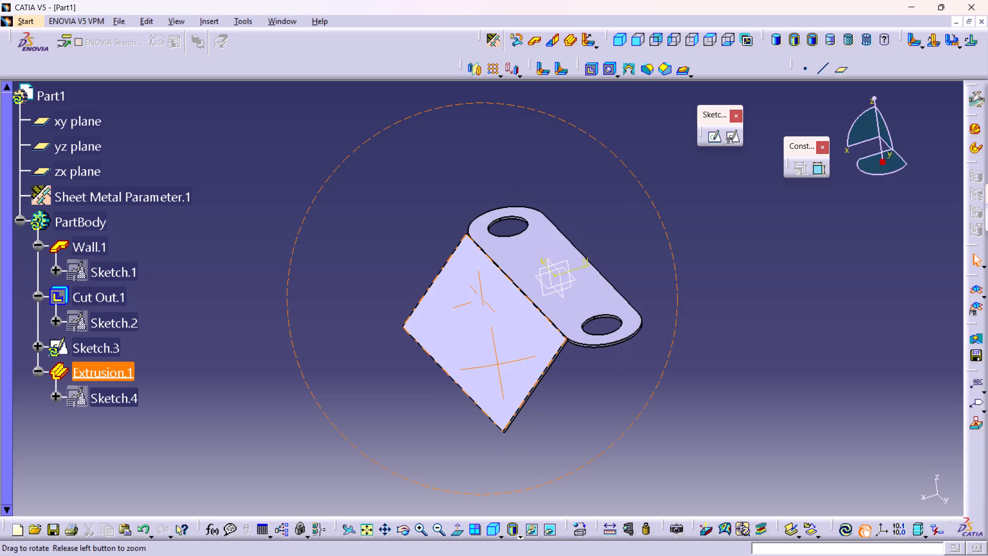
pyautogui.moveTo(498, 363); pyautogui.dragTo(516, 302, button='right')
pyautogui.moveTo(498, 363); pyautogui.dragTo(517, 302, button='middle')
pyautogui.moveTo(453, 356); pyautogui.dragTo(482, 402, button='middle')
pyautogui.moveTo(453, 356); pyautogui.dragTo(482, 402, button='right')
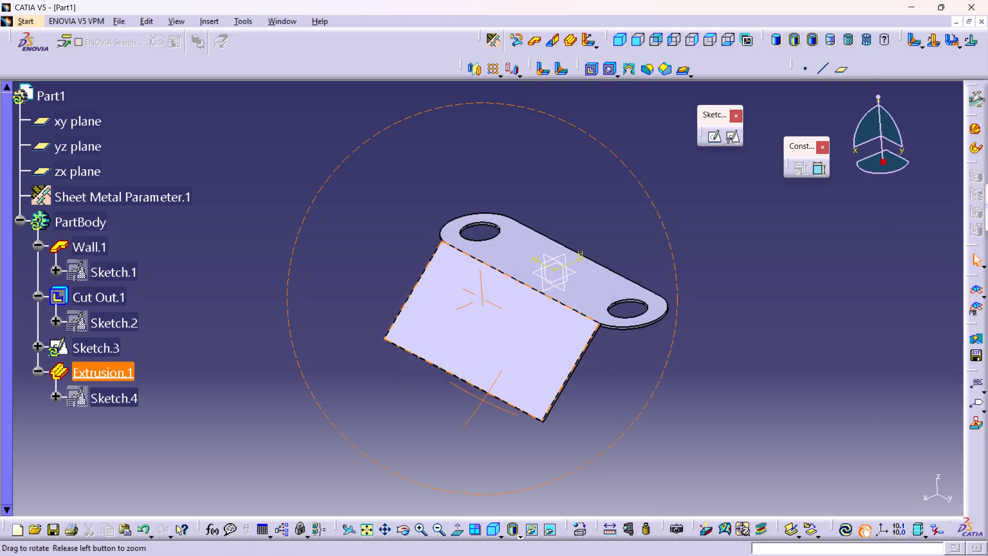
pyautogui.moveTo(482, 402); pyautogui.dragTo(448, 404, button='middle')
pyautogui.moveTo(482, 402); pyautogui.dragTo(448, 404, button='right')
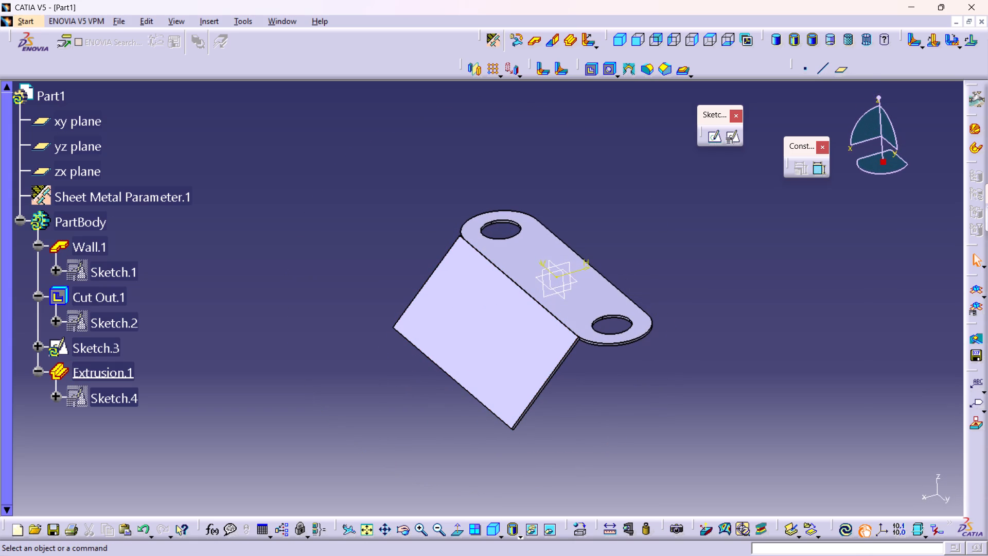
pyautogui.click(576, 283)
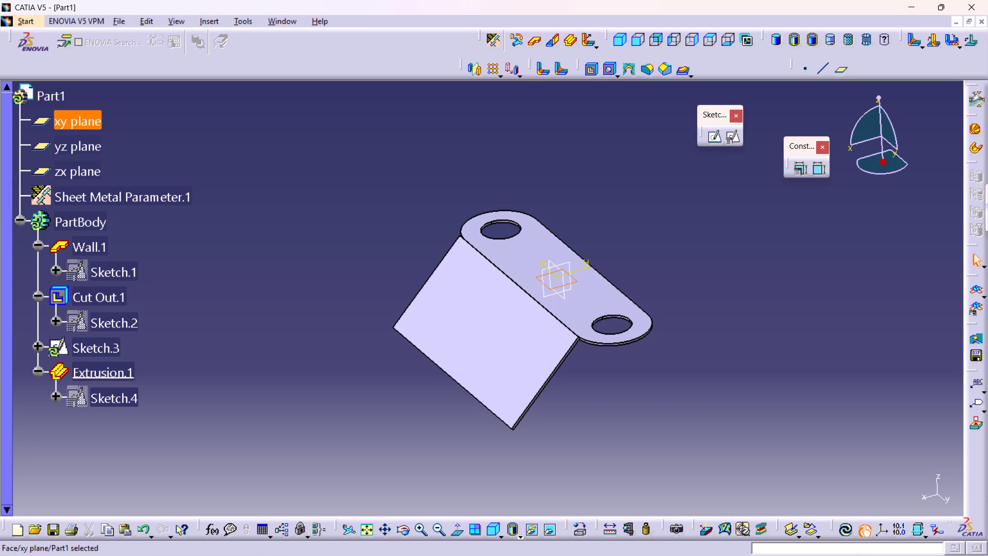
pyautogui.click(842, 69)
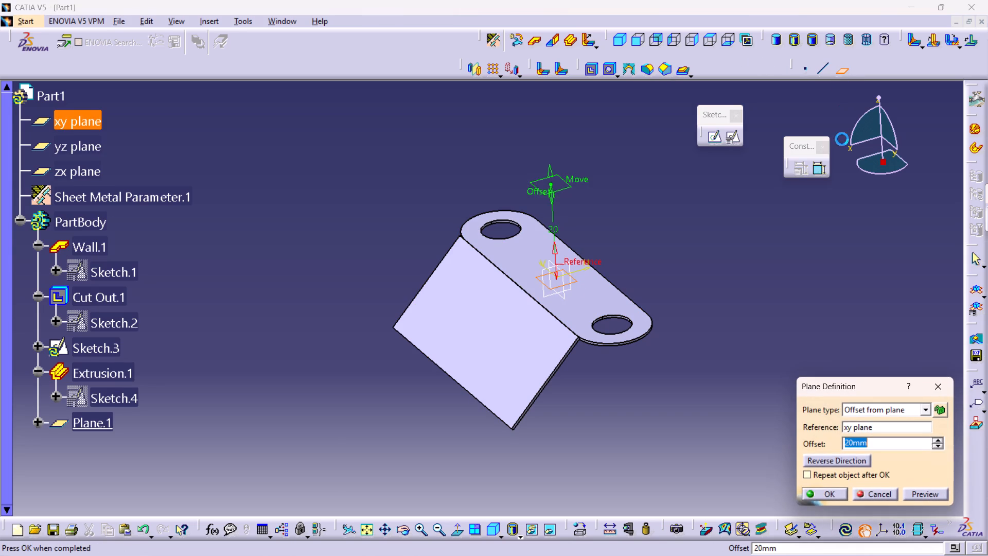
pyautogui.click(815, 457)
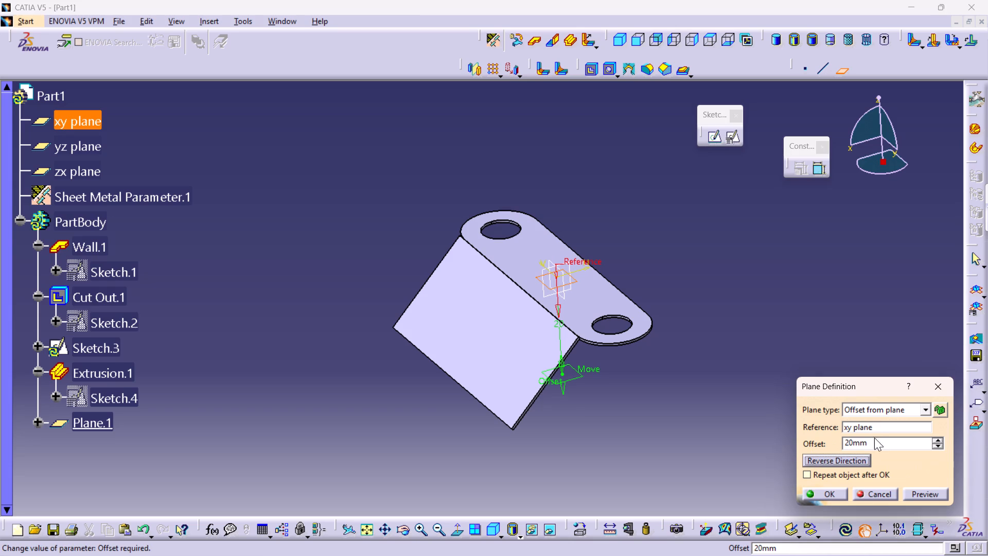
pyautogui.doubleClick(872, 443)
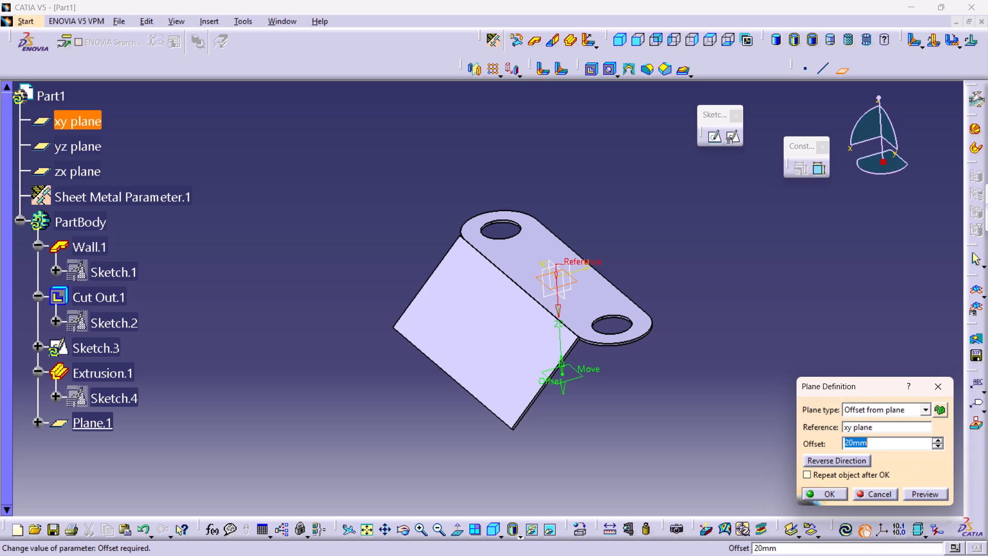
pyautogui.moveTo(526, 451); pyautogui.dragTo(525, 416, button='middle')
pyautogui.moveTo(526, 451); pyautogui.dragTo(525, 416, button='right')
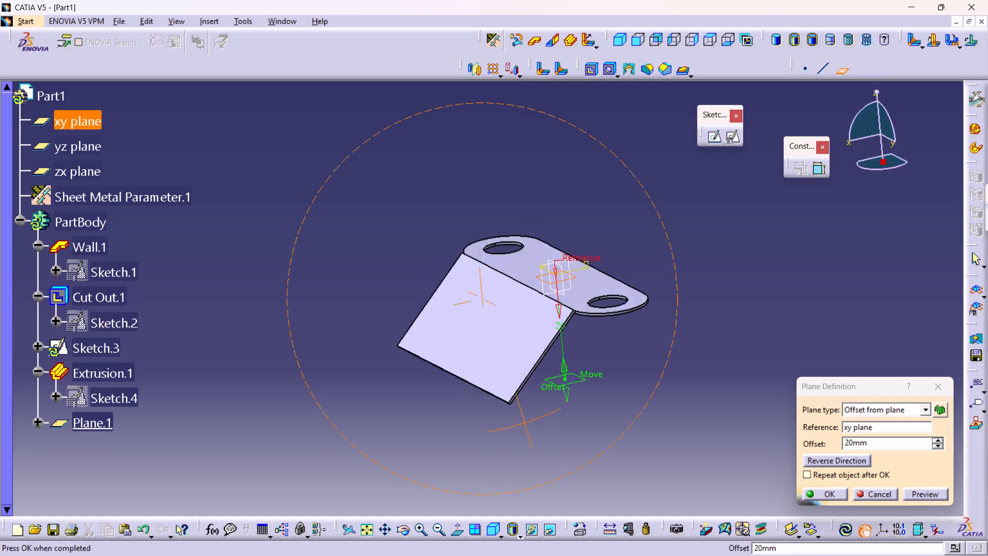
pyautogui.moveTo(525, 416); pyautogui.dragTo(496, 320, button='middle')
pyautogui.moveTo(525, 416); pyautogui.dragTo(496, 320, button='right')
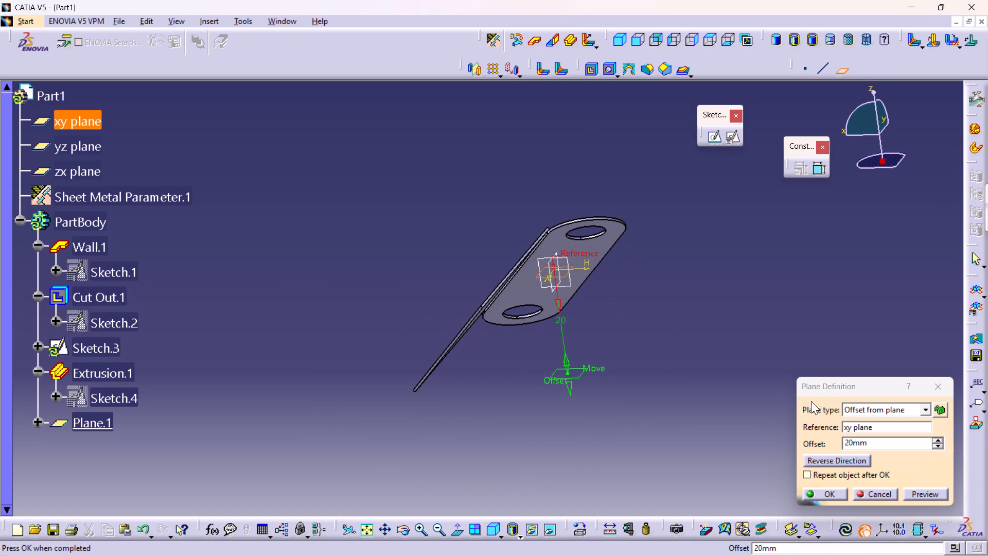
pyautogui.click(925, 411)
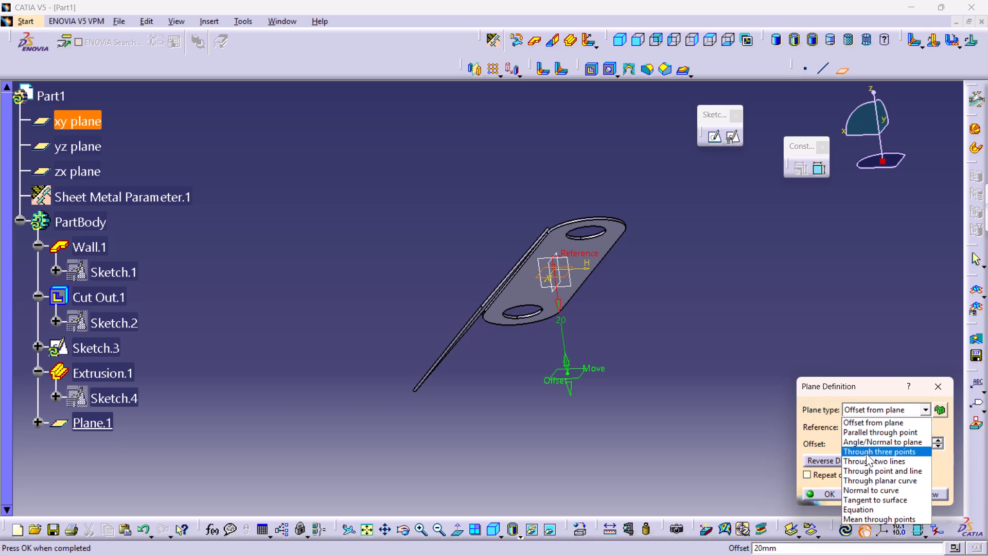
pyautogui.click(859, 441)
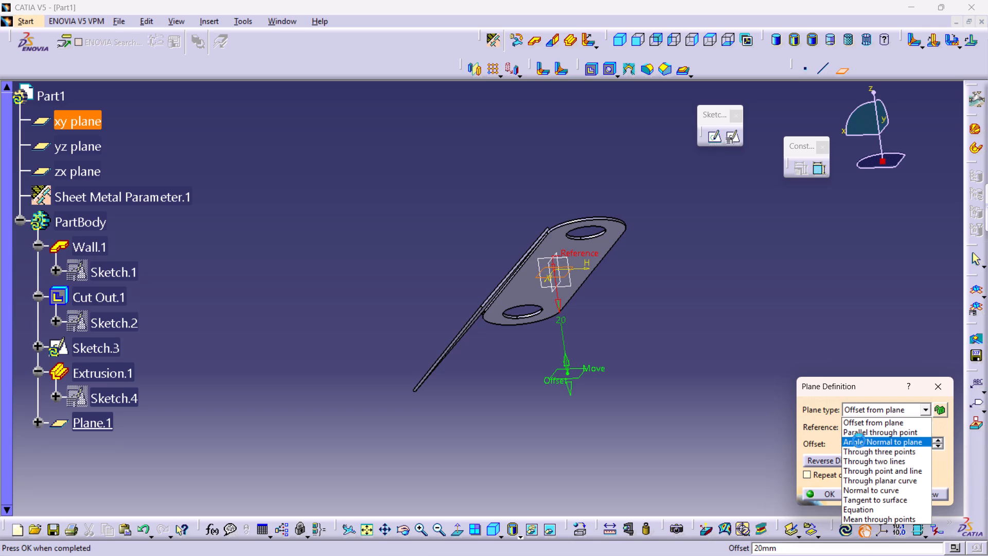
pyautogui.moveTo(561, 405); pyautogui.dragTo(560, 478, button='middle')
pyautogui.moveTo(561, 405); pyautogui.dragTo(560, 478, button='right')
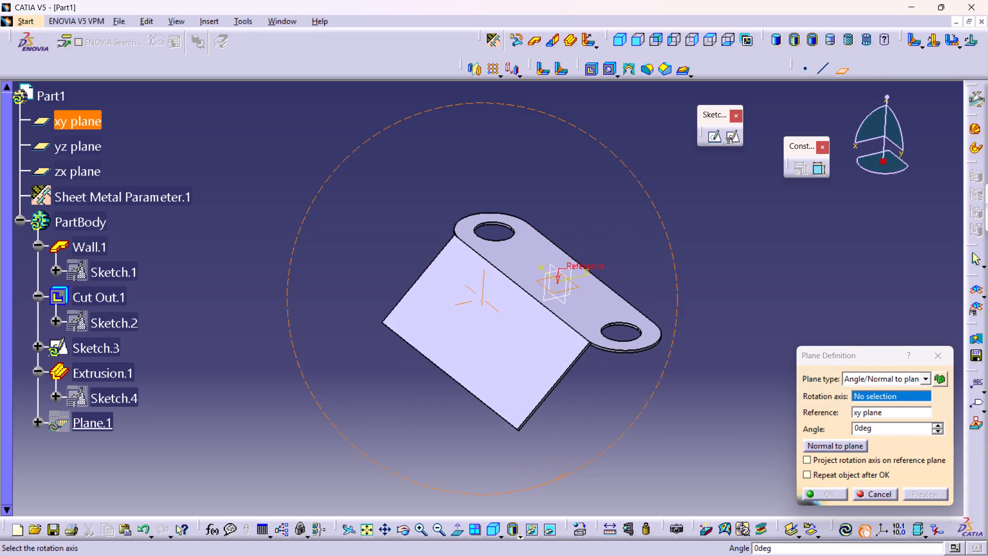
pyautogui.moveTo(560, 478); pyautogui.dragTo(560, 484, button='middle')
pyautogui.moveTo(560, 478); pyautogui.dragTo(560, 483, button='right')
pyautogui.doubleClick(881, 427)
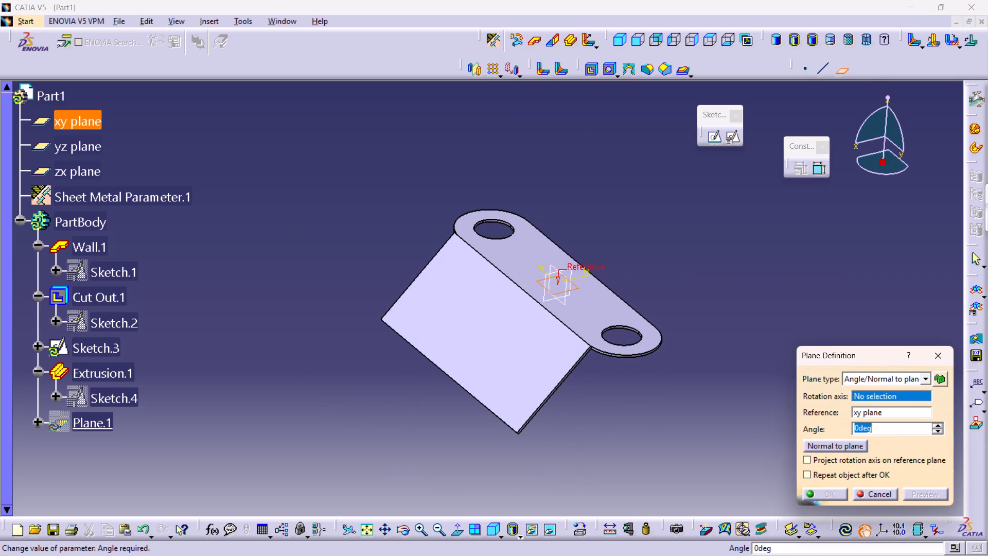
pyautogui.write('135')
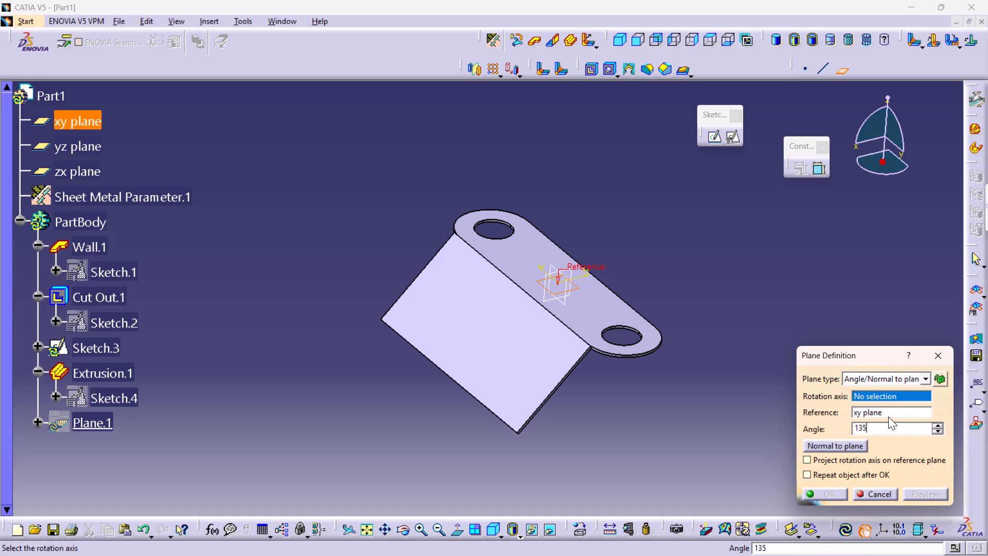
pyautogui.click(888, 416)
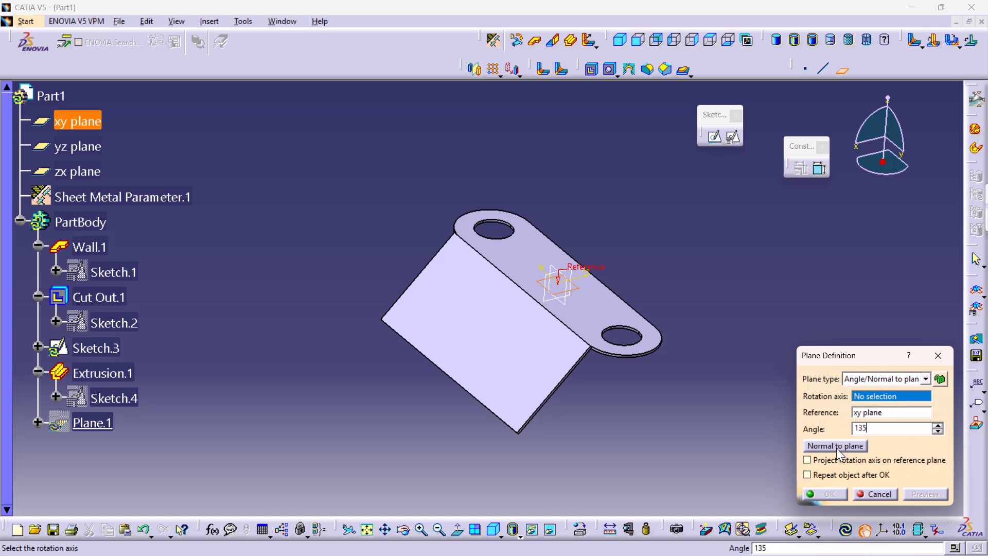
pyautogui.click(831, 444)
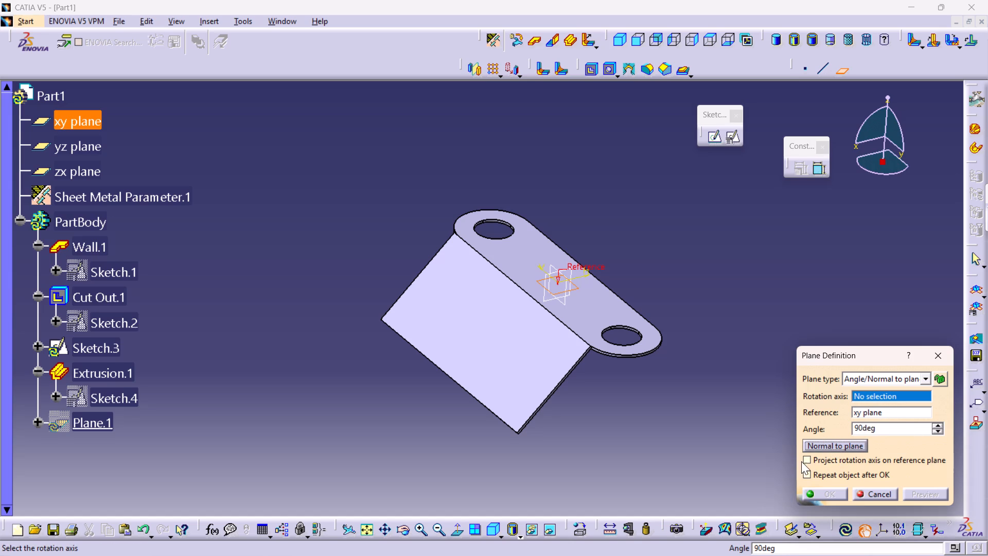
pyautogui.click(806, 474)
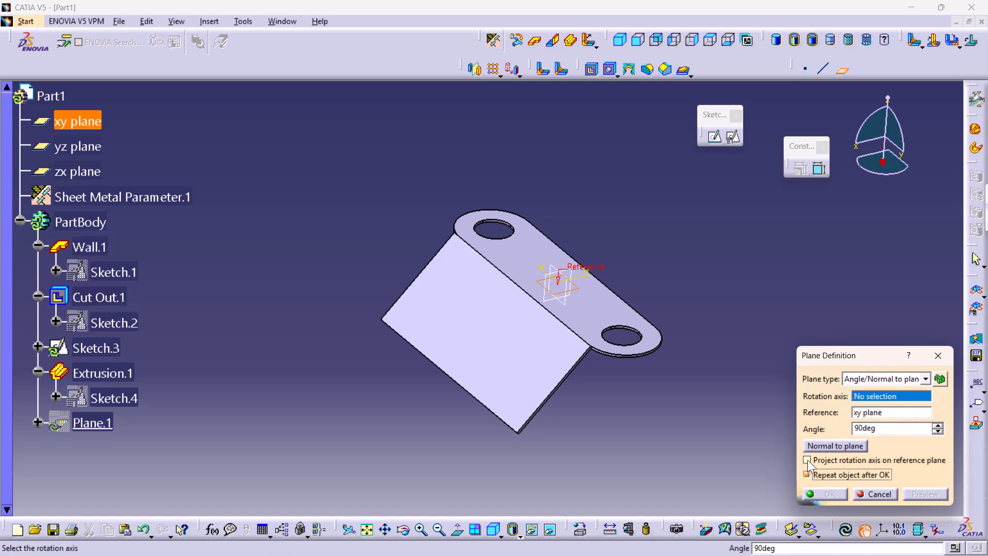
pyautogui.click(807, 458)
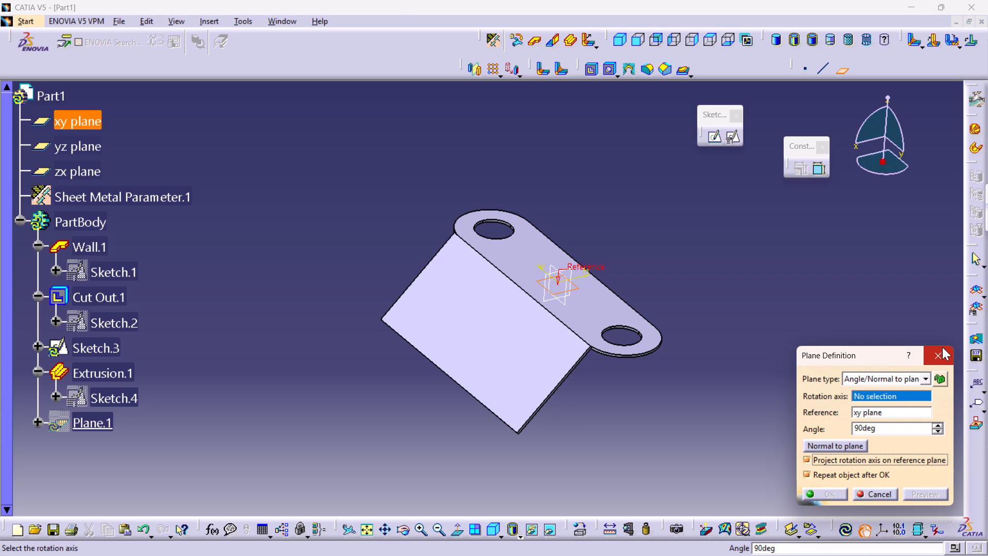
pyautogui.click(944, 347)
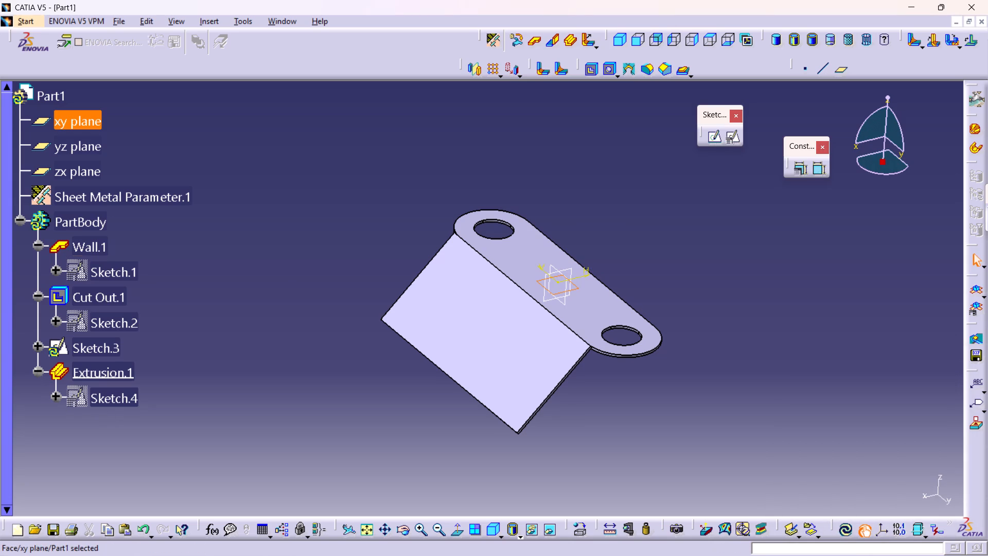
# In the sloped line's sketch, measure the vertical distance from its lower endpoint to the flat wall, discard the dimension, exit and update the part.
pyautogui.moveTo(627, 437); pyautogui.dragTo(616, 331, button='middle')
pyautogui.moveTo(627, 437); pyautogui.dragTo(616, 331, button='right')
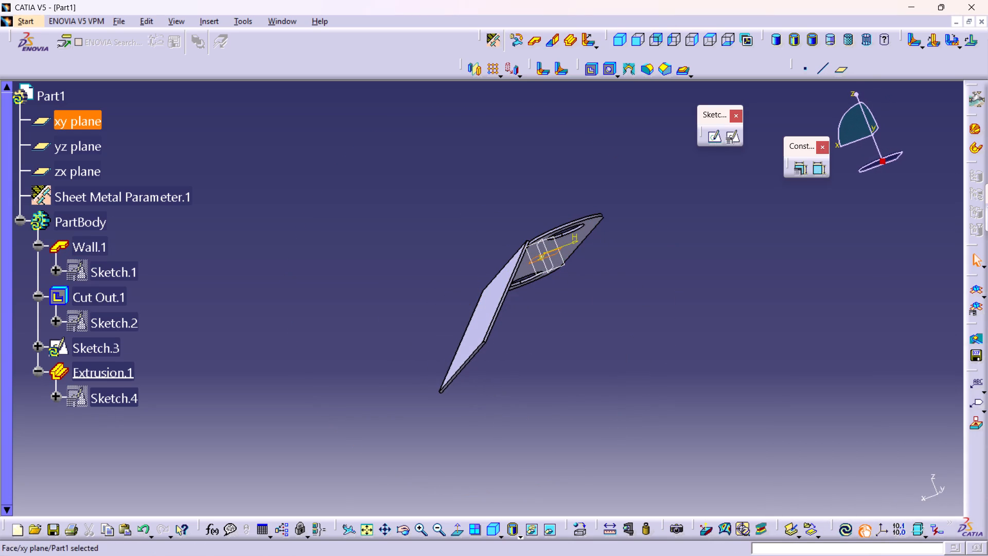
pyautogui.doubleClick(109, 393)
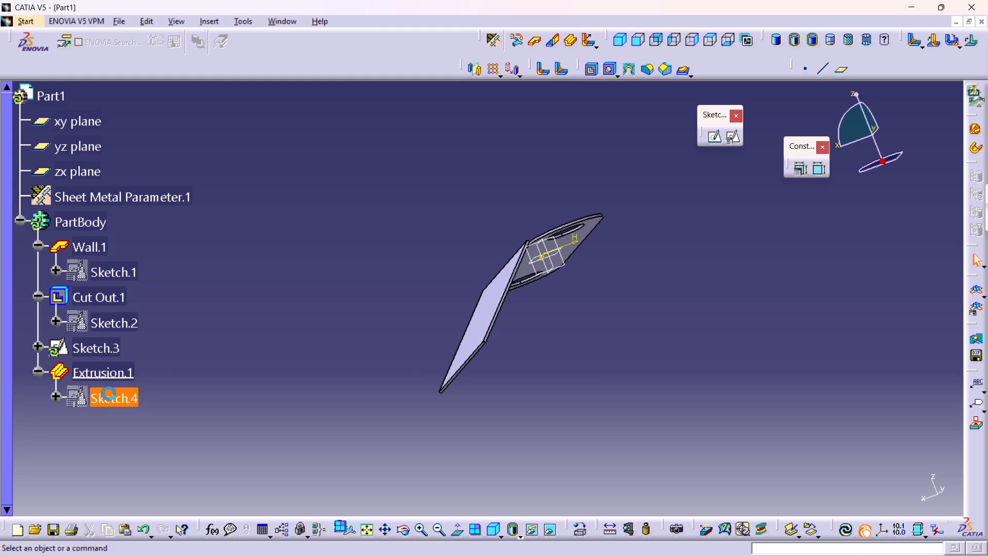
pyautogui.moveTo(481, 366); pyautogui.dragTo(482, 365, button='middle')
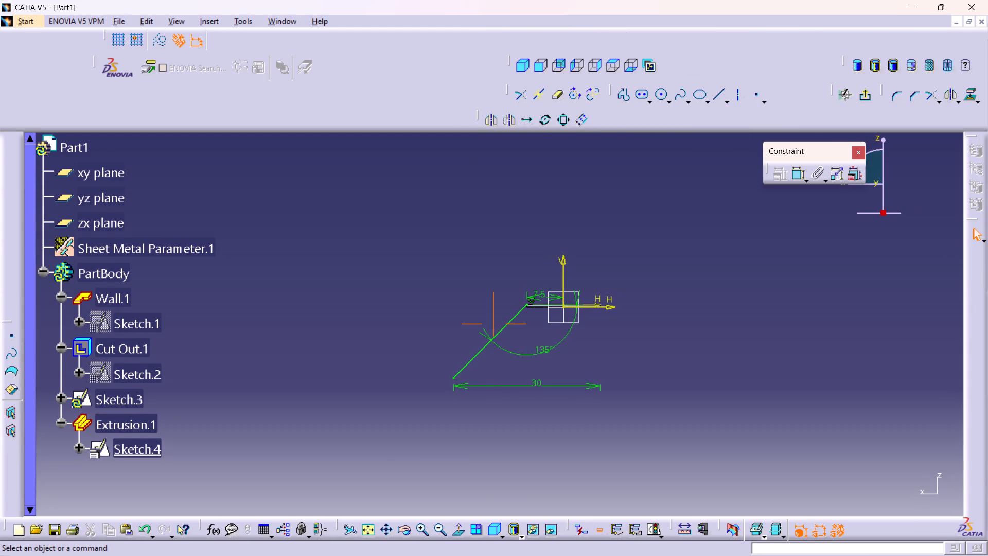
pyautogui.moveTo(482, 365); pyautogui.dragTo(482, 267, button='middle')
pyautogui.rightClick(482, 365)
pyautogui.moveTo(499, 264); pyautogui.dragTo(506, 302, button='middle')
pyautogui.rightClick(499, 264)
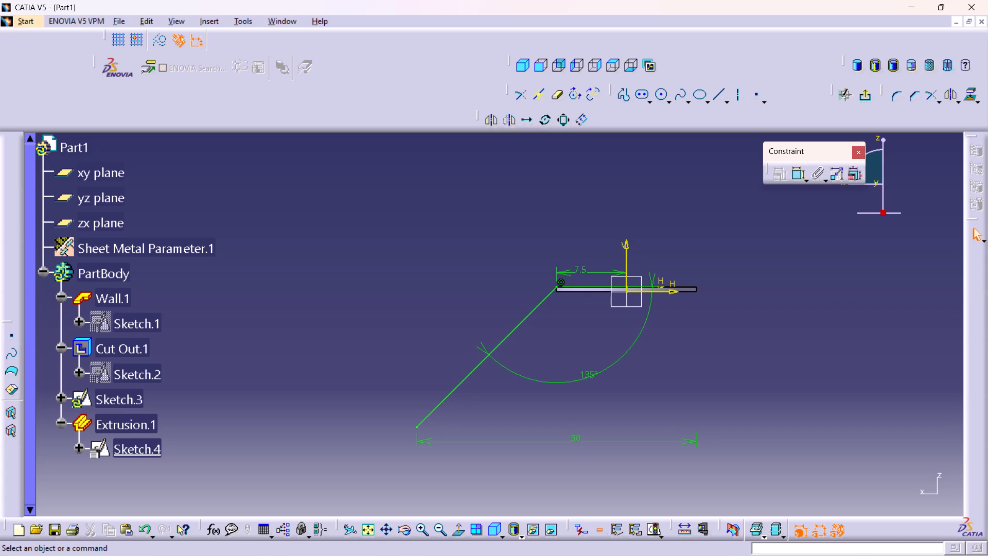
pyautogui.click(416, 428)
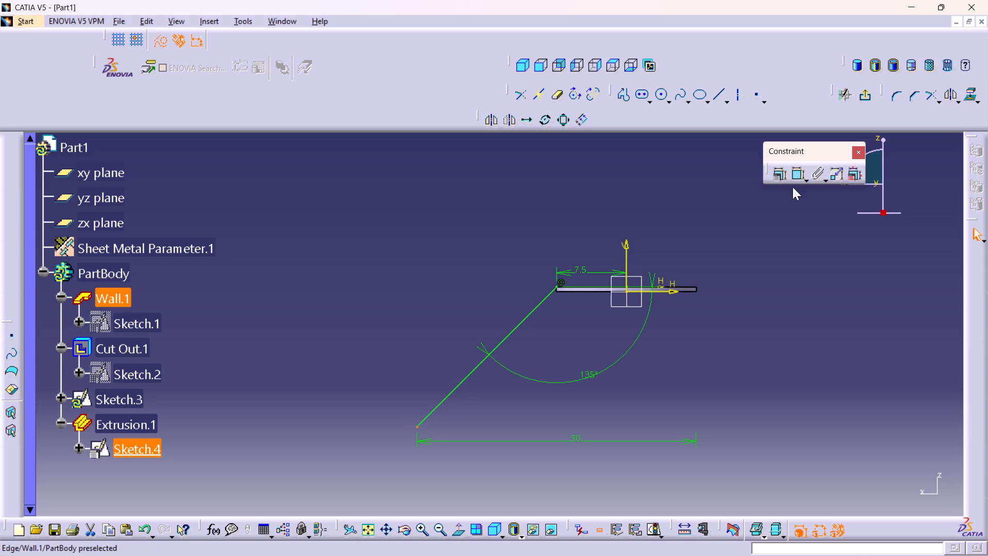
pyautogui.doubleClick(799, 173)
pyautogui.click(682, 286)
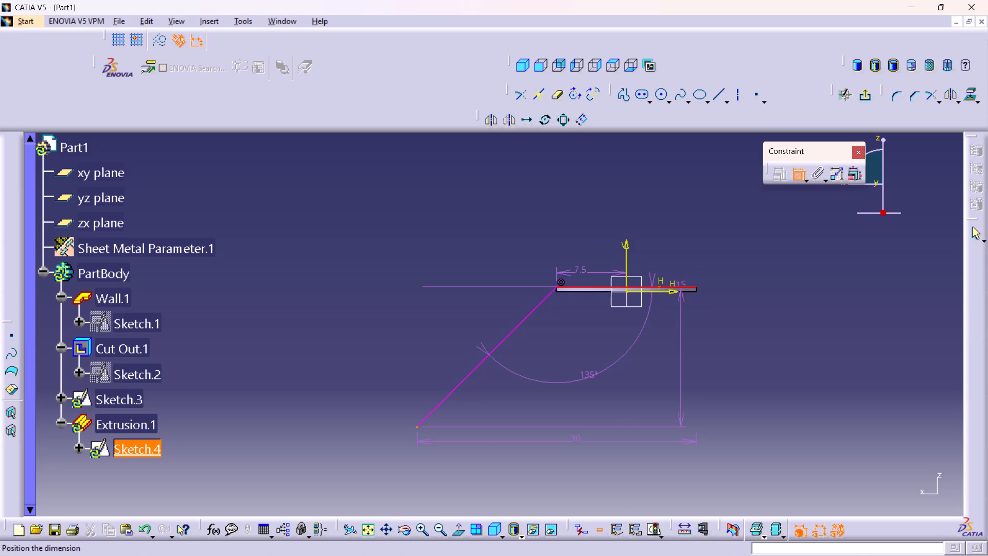
pyautogui.click(712, 358)
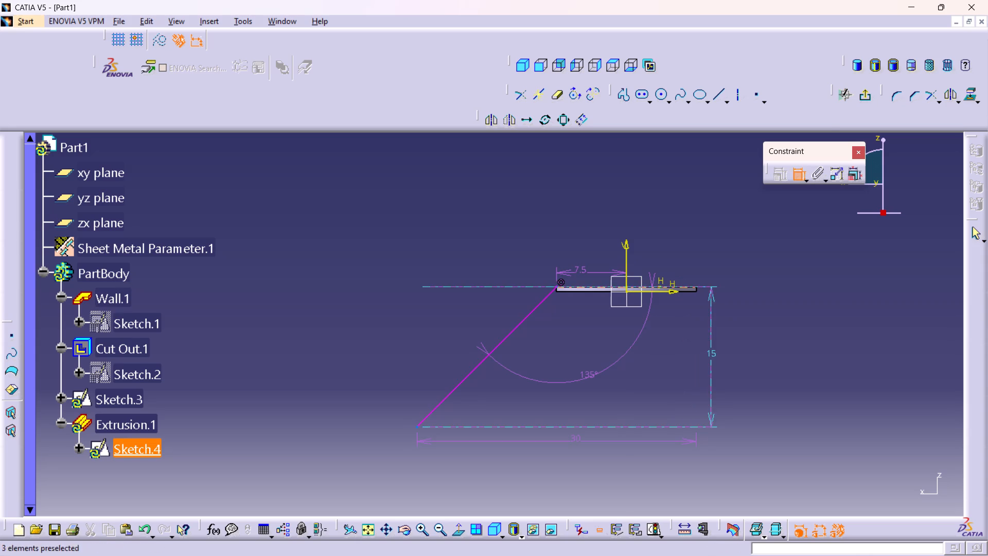
pyautogui.rightClick(713, 349)
pyautogui.click(722, 341)
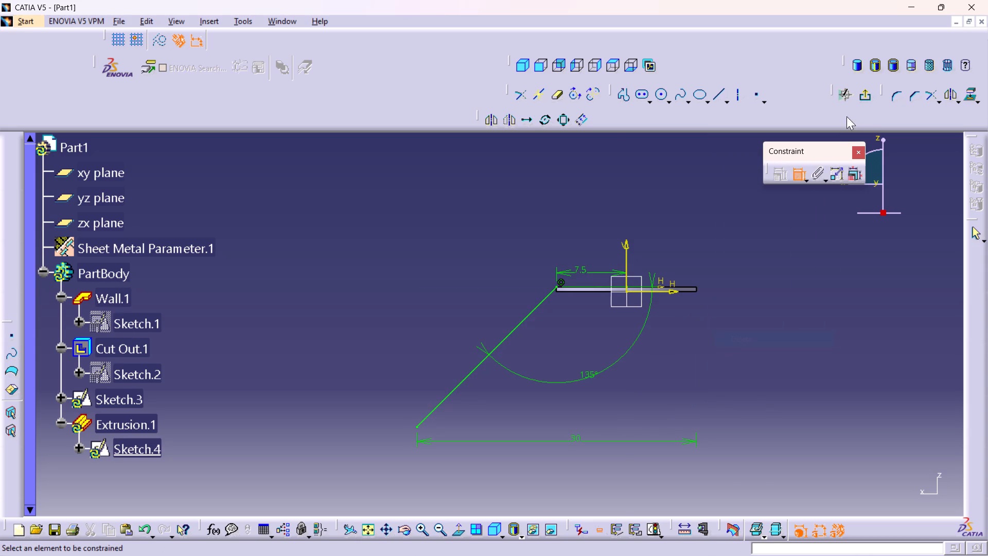
pyautogui.click(865, 101)
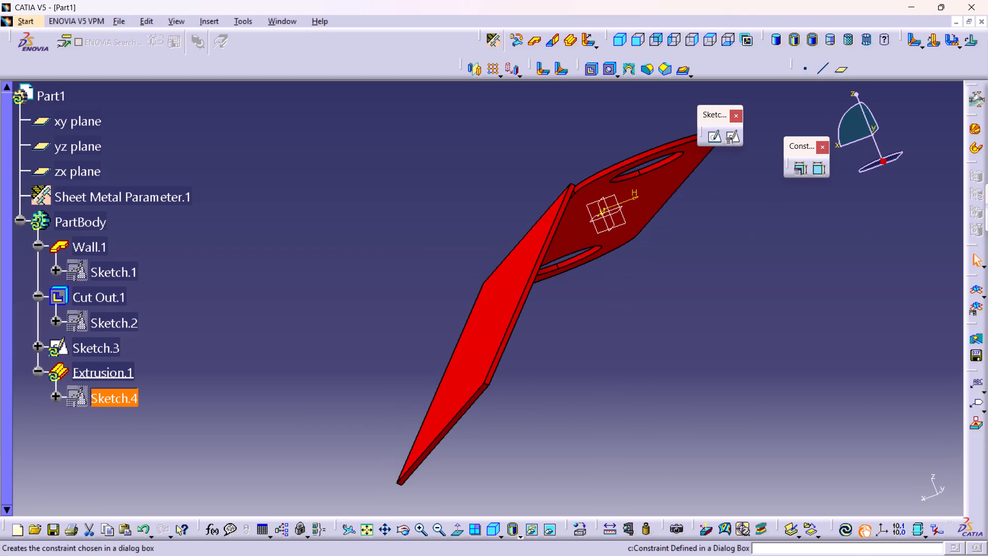
pyautogui.click(839, 527)
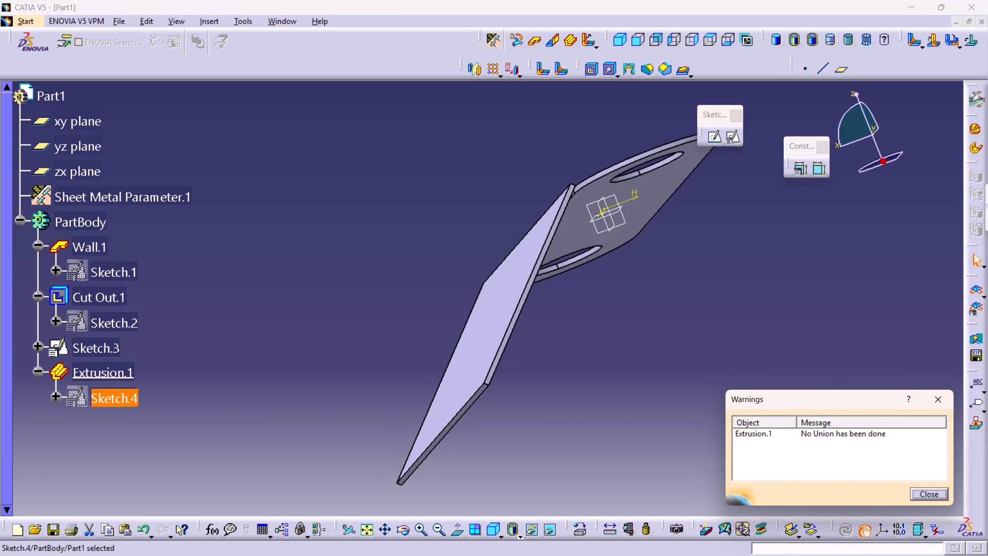
pyautogui.click(934, 397)
# Create a reference plane offset 15 mm from the xy plane in the reversed direction, below the flat wall.
pyautogui.click(612, 41)
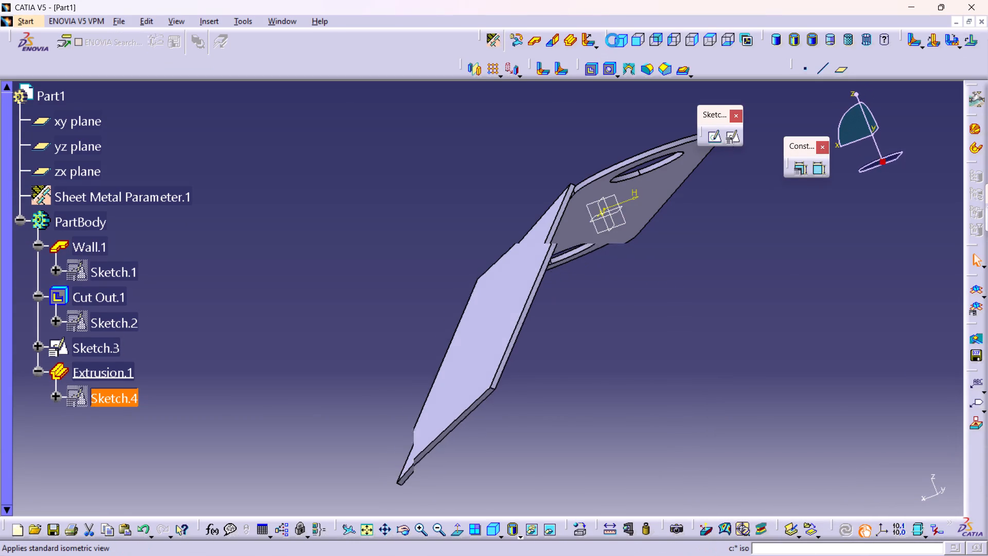
pyautogui.click(605, 212)
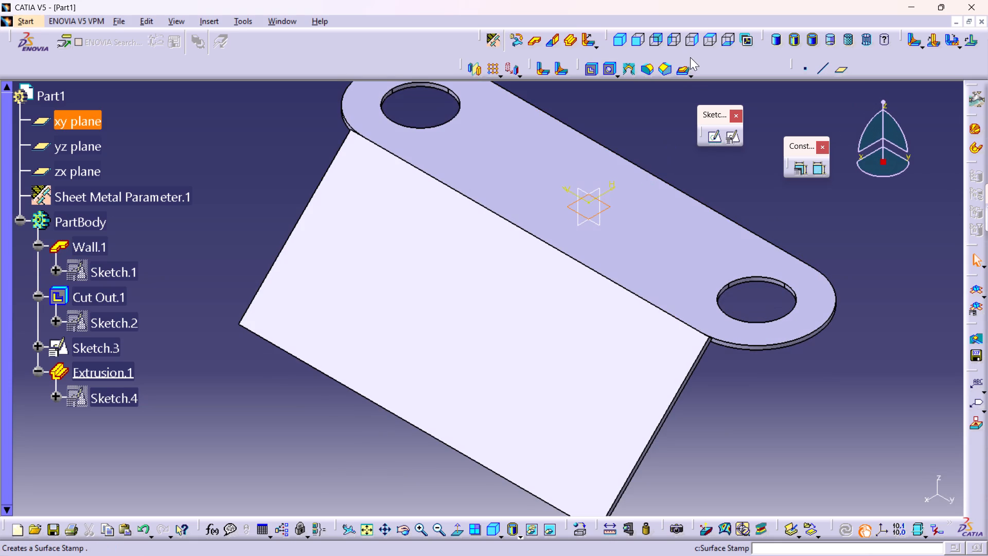
pyautogui.click(839, 68)
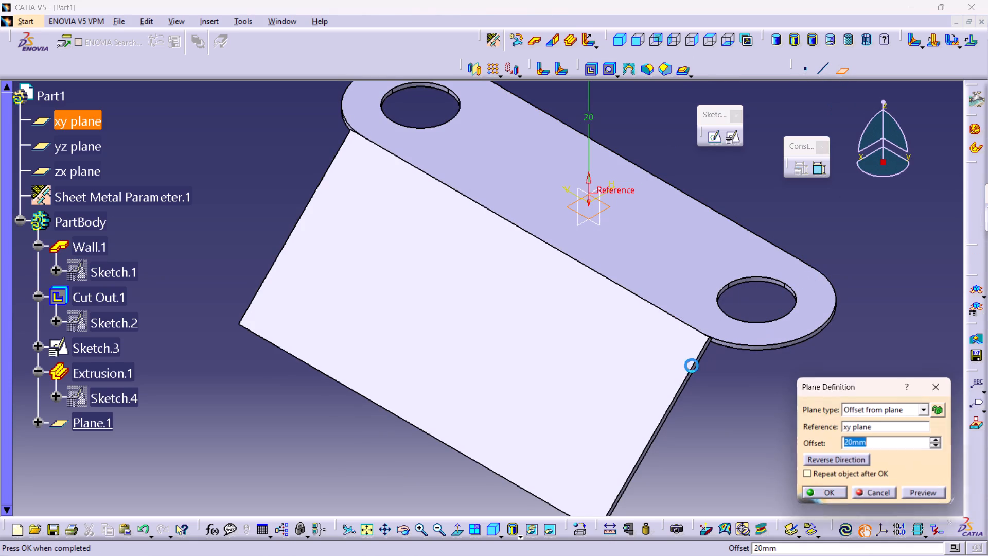
pyautogui.moveTo(660, 375); pyautogui.dragTo(663, 424, button='middle')
pyautogui.rightClick(655, 375)
pyautogui.moveTo(631, 420); pyautogui.dragTo(582, 409, button='middle')
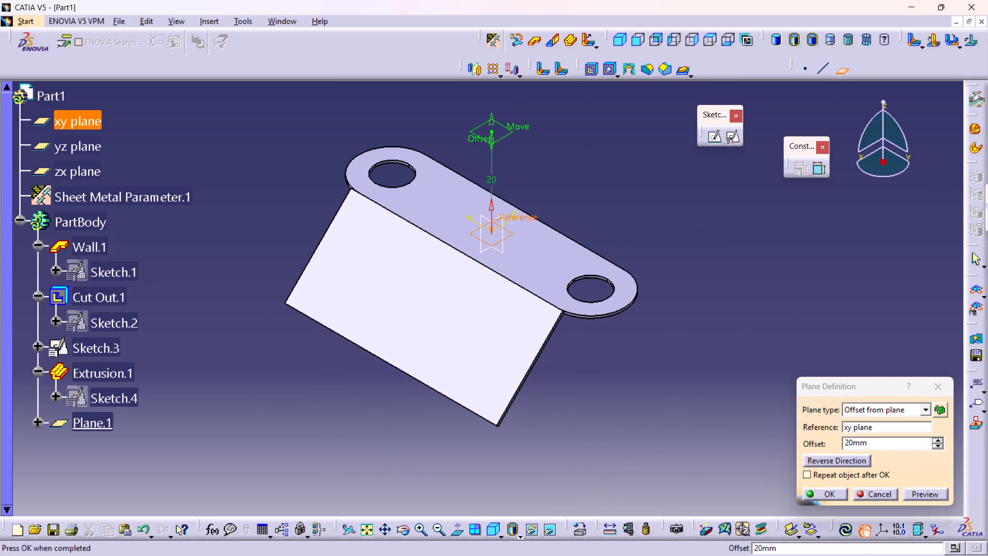
pyautogui.click(813, 456)
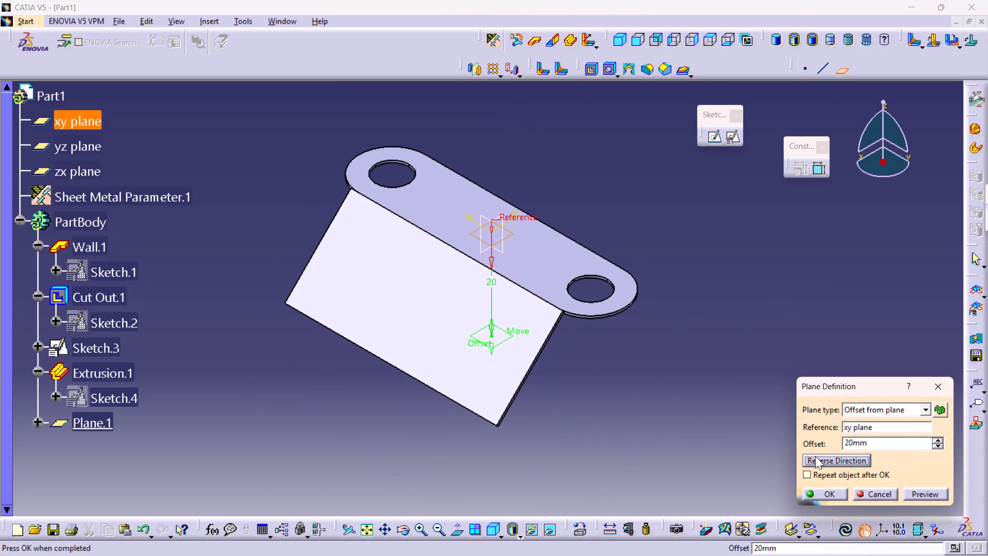
pyautogui.write('15')
pyautogui.doubleClick(869, 443)
pyautogui.write('15')
pyautogui.press('Return')
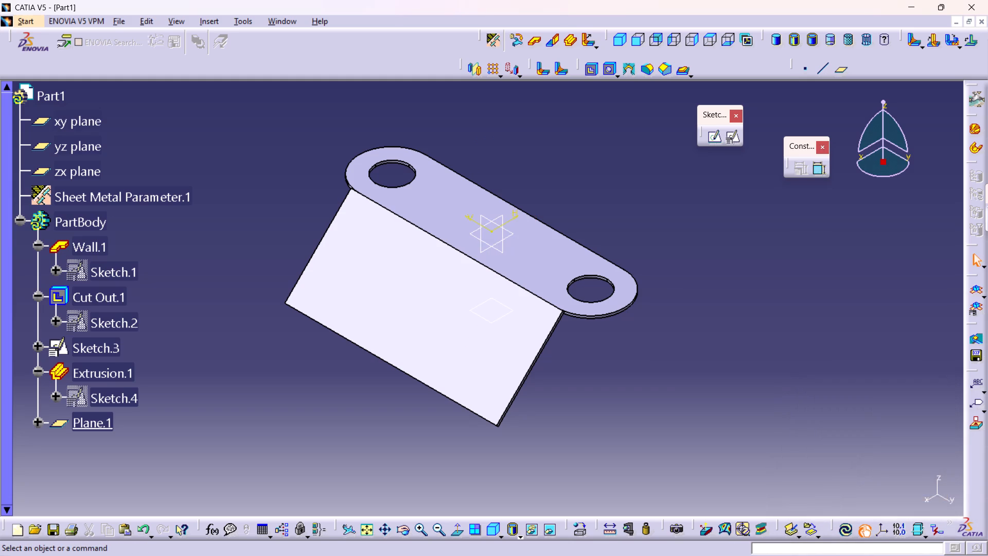
# Start a positioned sketch on the offset plane below the flat wall, with its axes swapped and V reversed.
pyautogui.moveTo(599, 439); pyautogui.dragTo(492, 431, button='middle')
pyautogui.moveTo(598, 442); pyautogui.dragTo(492, 431, button='right')
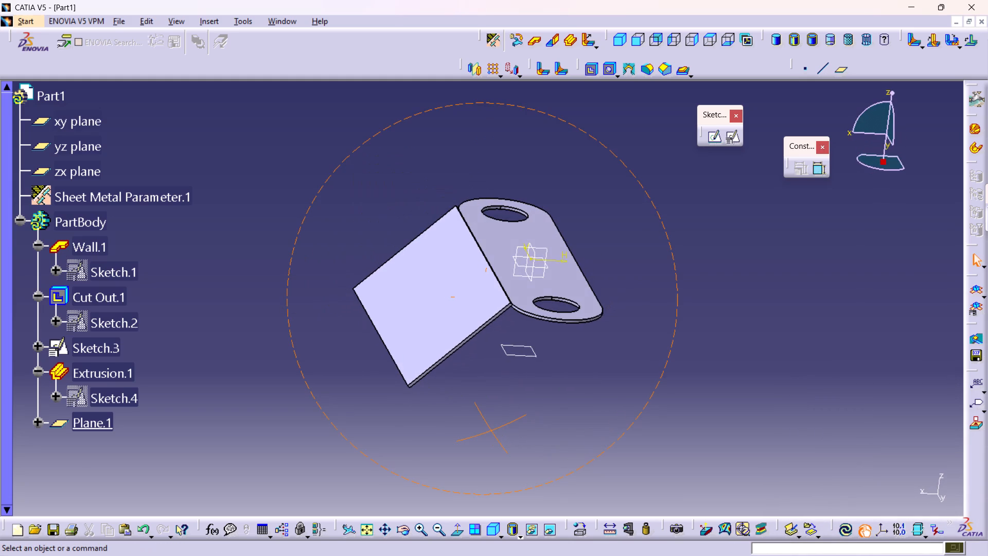
pyautogui.click(522, 354)
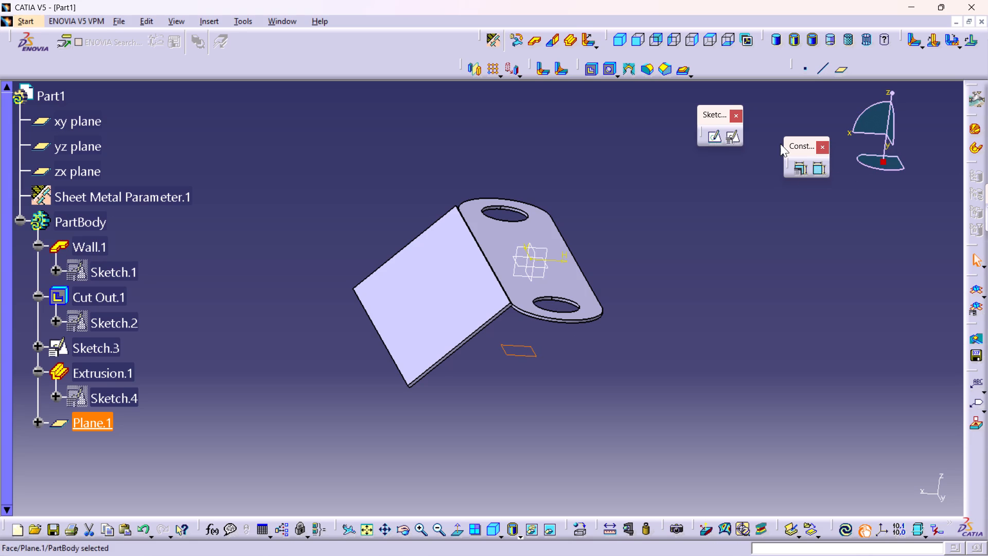
pyautogui.click(733, 134)
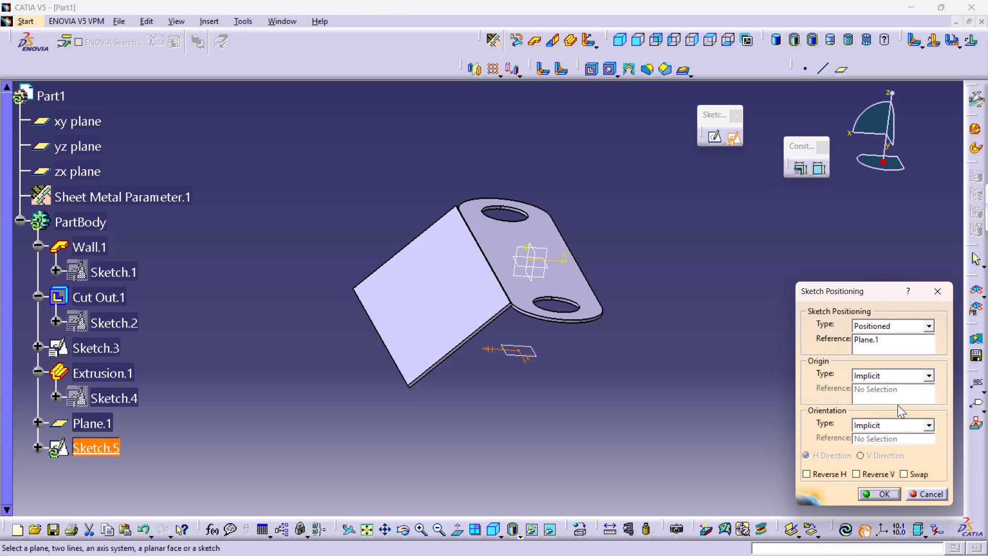
pyautogui.click(901, 472)
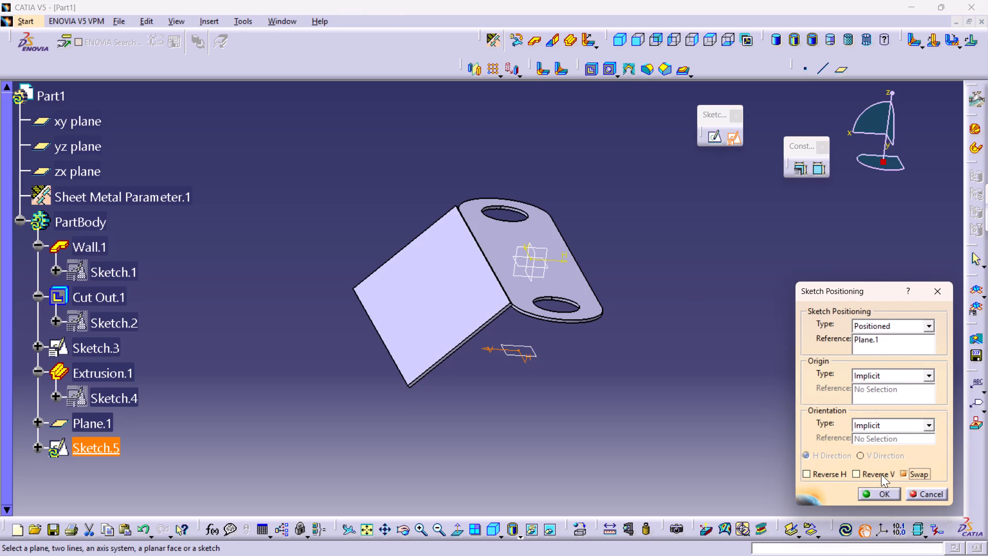
pyautogui.click(881, 473)
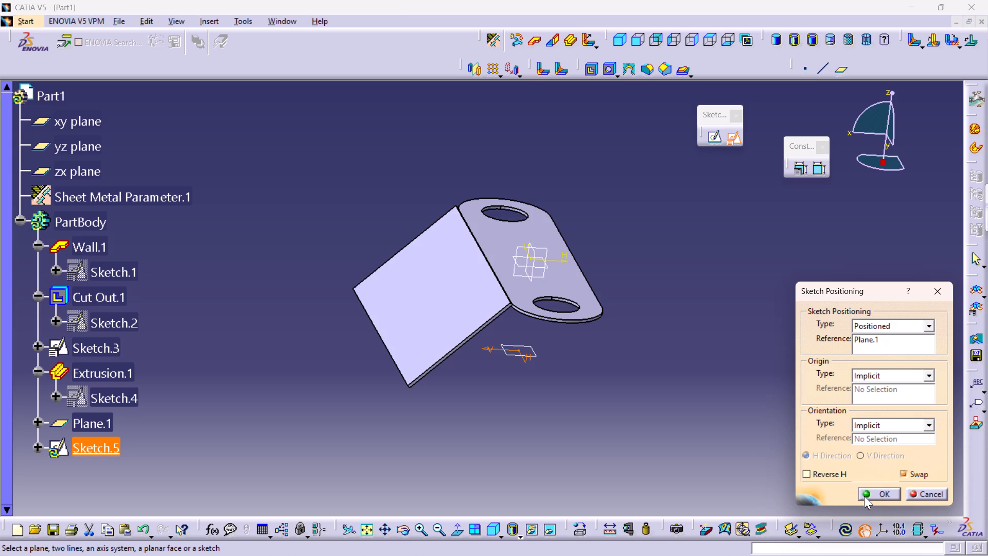
pyautogui.click(864, 496)
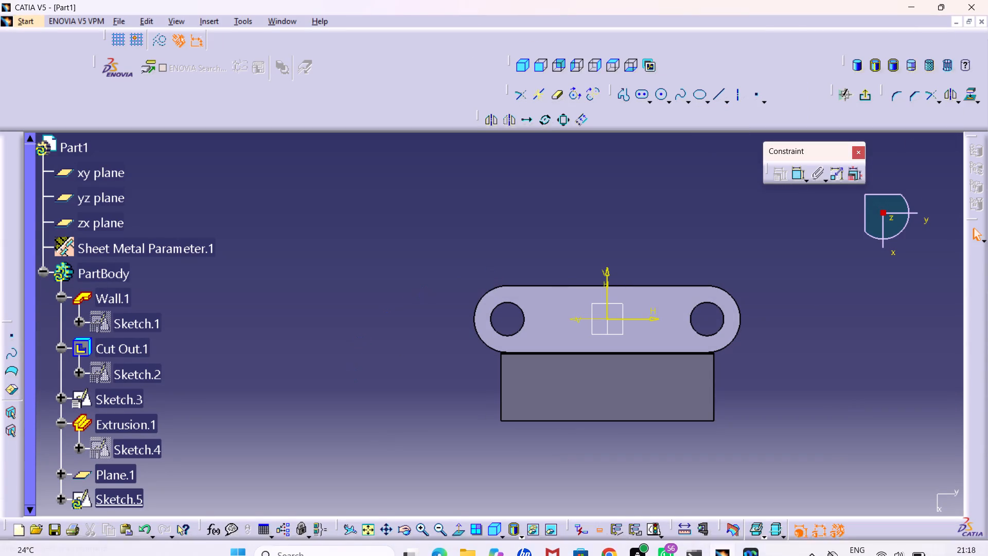
# Start a profile near the sloped wall's lower left corner: a slanted line about 21 mm long and a three-point arc of about 4.1 mm radius.
pyautogui.moveTo(560, 463); pyautogui.dragTo(552, 388, button='middle')
pyautogui.rightClick(560, 463)
pyautogui.moveTo(648, 443); pyautogui.dragTo(413, 238, button='middle')
pyautogui.moveTo(413, 367); pyautogui.dragTo(419, 392, button='middle')
pyautogui.rightClick(413, 367)
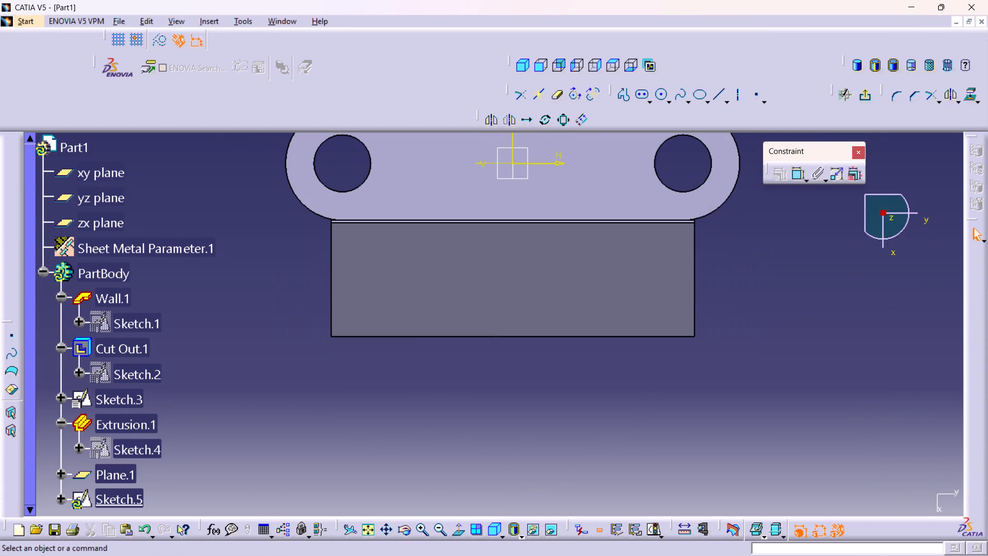
pyautogui.moveTo(401, 392); pyautogui.dragTo(402, 374, button='middle')
pyautogui.rightClick(401, 392)
pyautogui.moveTo(402, 379); pyautogui.dragTo(401, 312, button='middle')
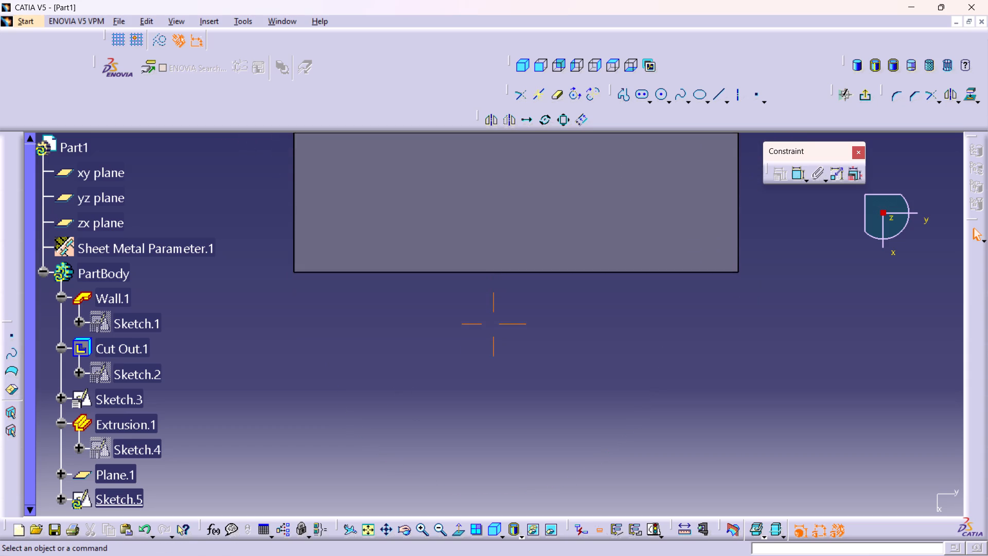
pyautogui.moveTo(401, 312); pyautogui.dragTo(401, 310, button='middle')
pyautogui.moveTo(390, 340); pyautogui.dragTo(397, 312, button='middle')
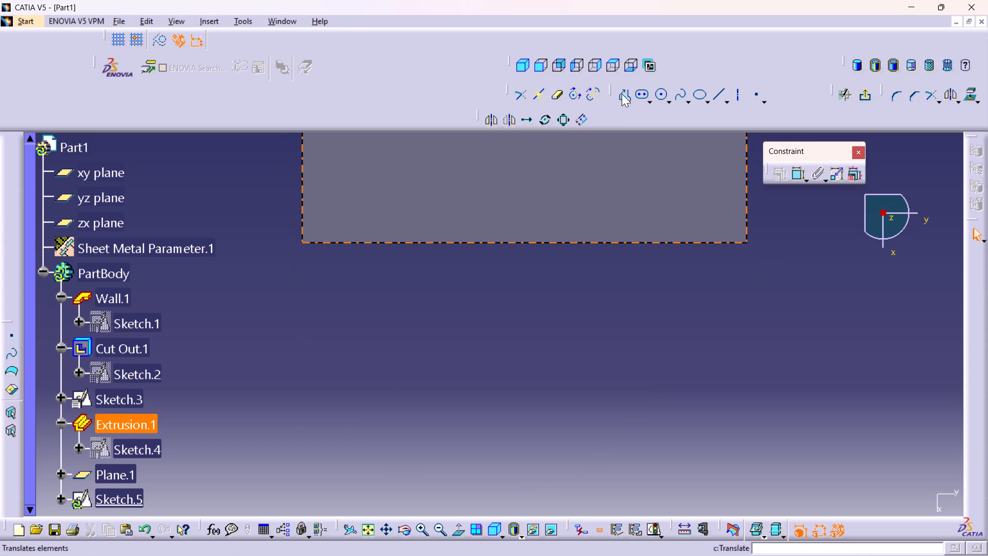
pyautogui.click(622, 94)
pyautogui.moveTo(622, 93); pyautogui.dragTo(625, 99)
pyautogui.click(308, 251)
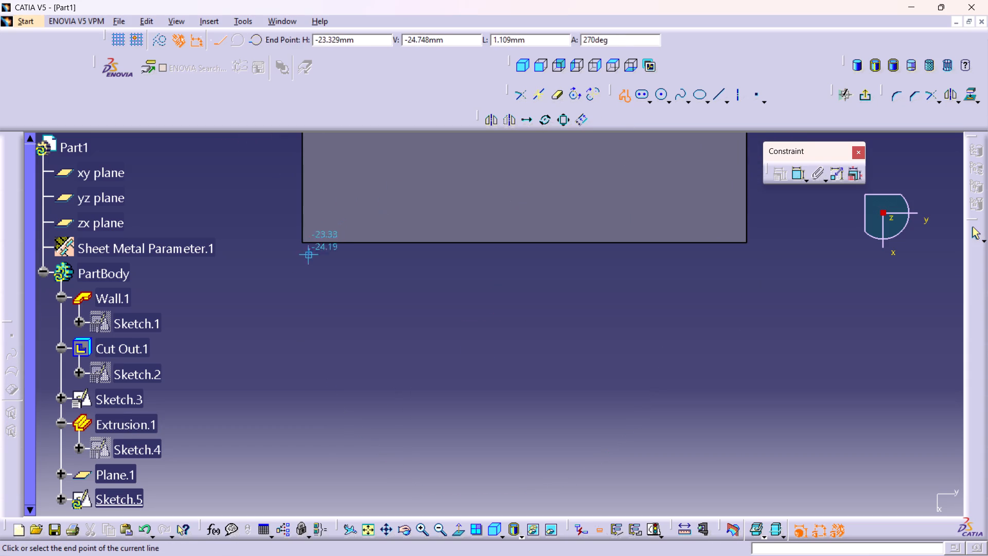
pyautogui.click(404, 420)
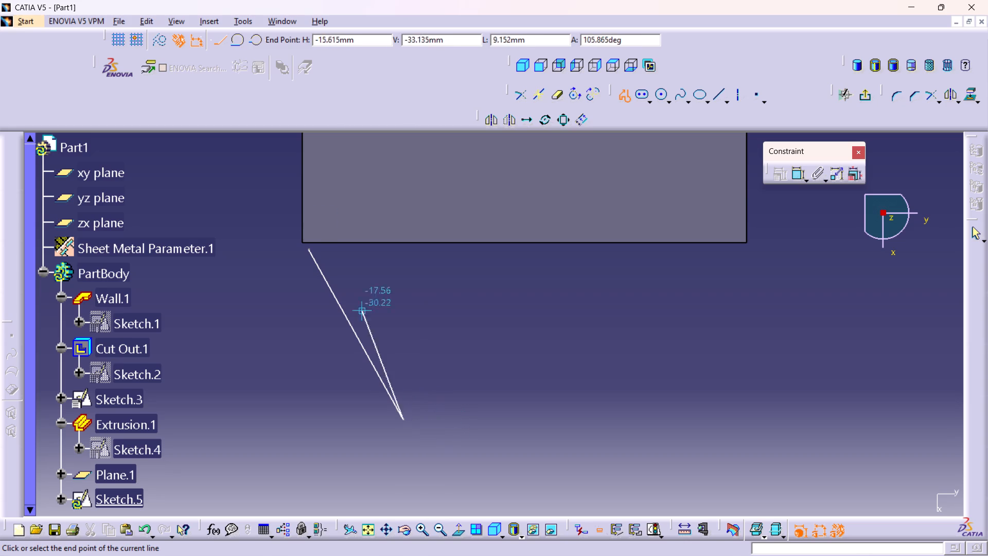
pyautogui.click(258, 42)
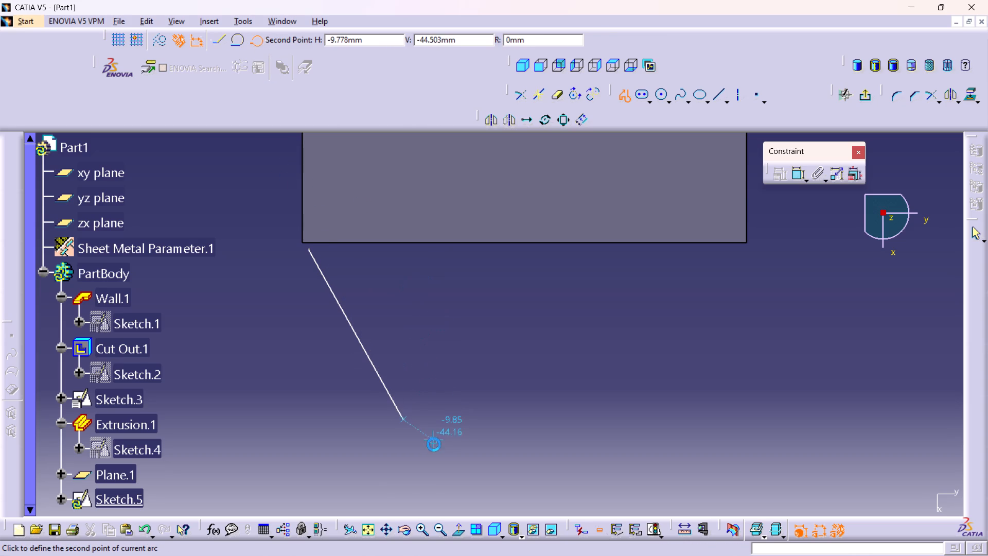
pyautogui.click(437, 445)
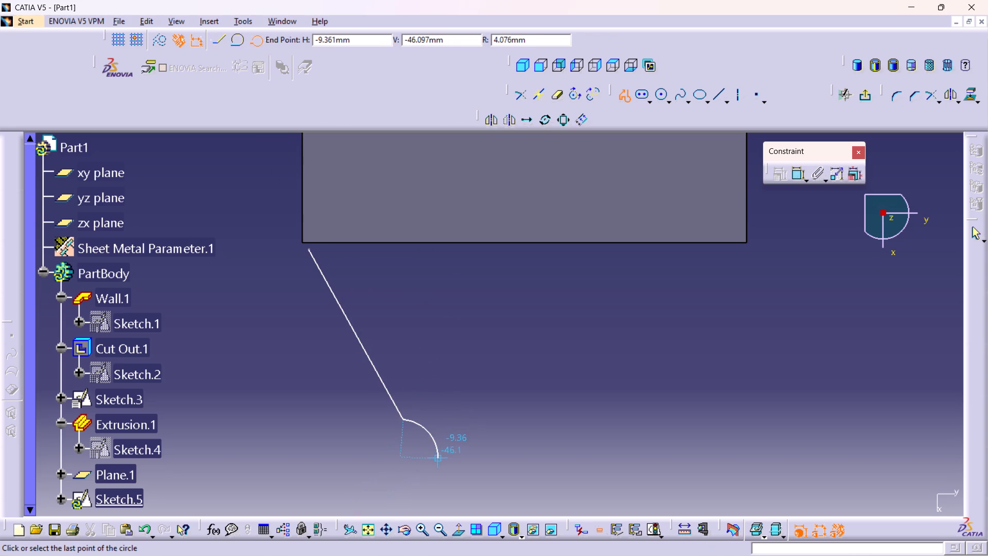
pyautogui.click(438, 458)
# Continue the profile with a tangent arc of about 8.5 mm radius and a line about 28 mm long up near the sloped wall's lower right corner.
pyautogui.moveTo(501, 458); pyautogui.dragTo(506, 479, button='middle')
pyautogui.rightClick(501, 458)
pyautogui.moveTo(510, 478); pyautogui.dragTo(487, 408, button='middle')
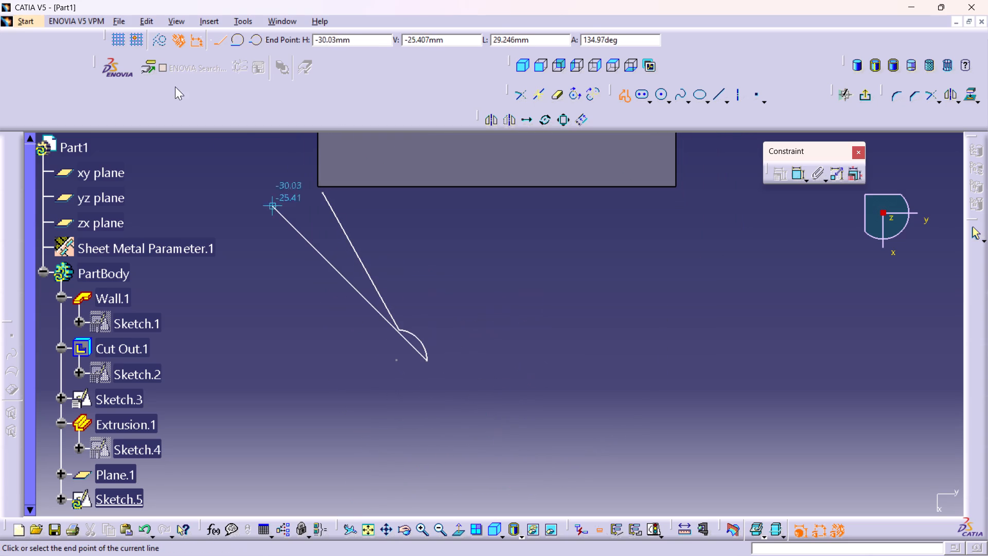
pyautogui.click(239, 42)
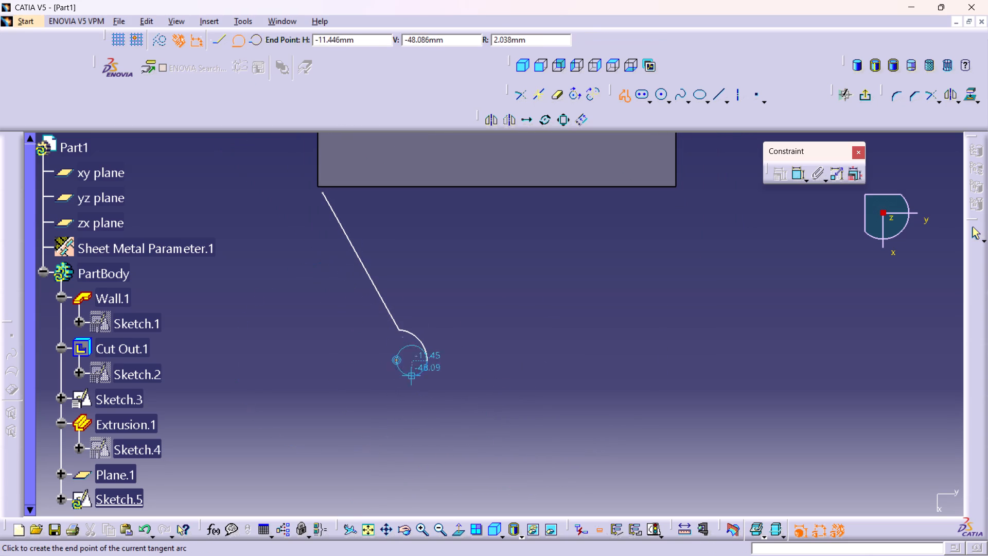
pyautogui.click(554, 362)
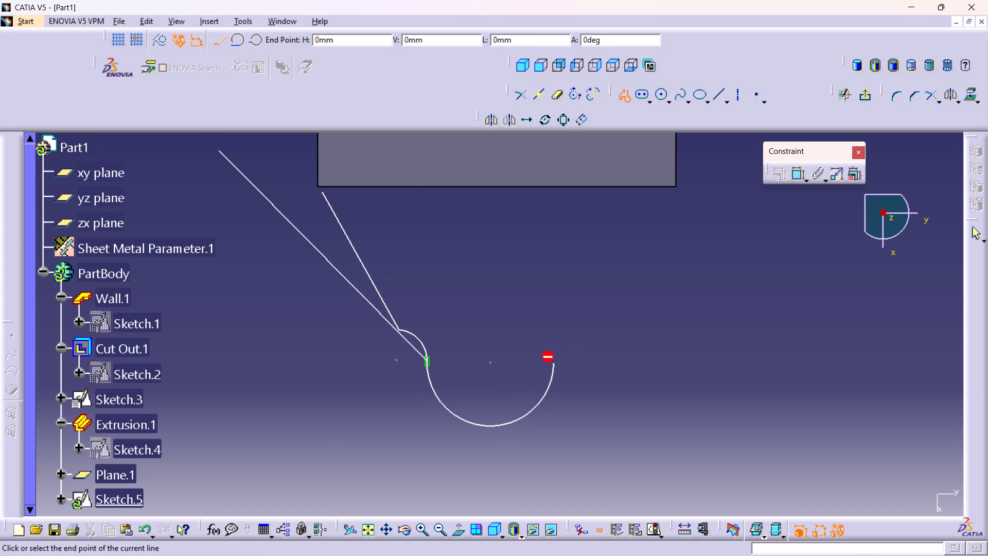
pyautogui.click(675, 194)
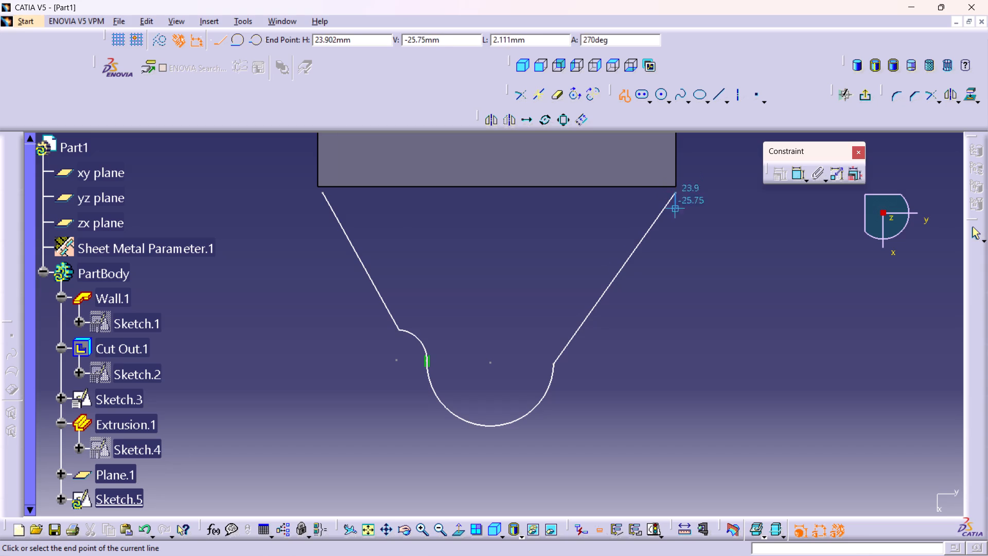
pyautogui.click(978, 231)
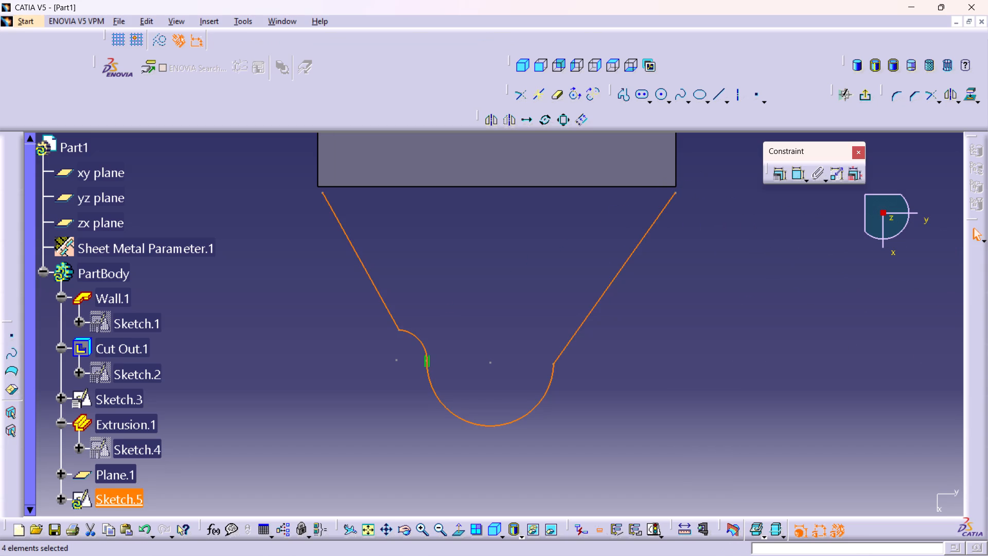
# Project the sloped wall's lower edge into the sketch.
pyautogui.click(574, 214)
pyautogui.click(563, 186)
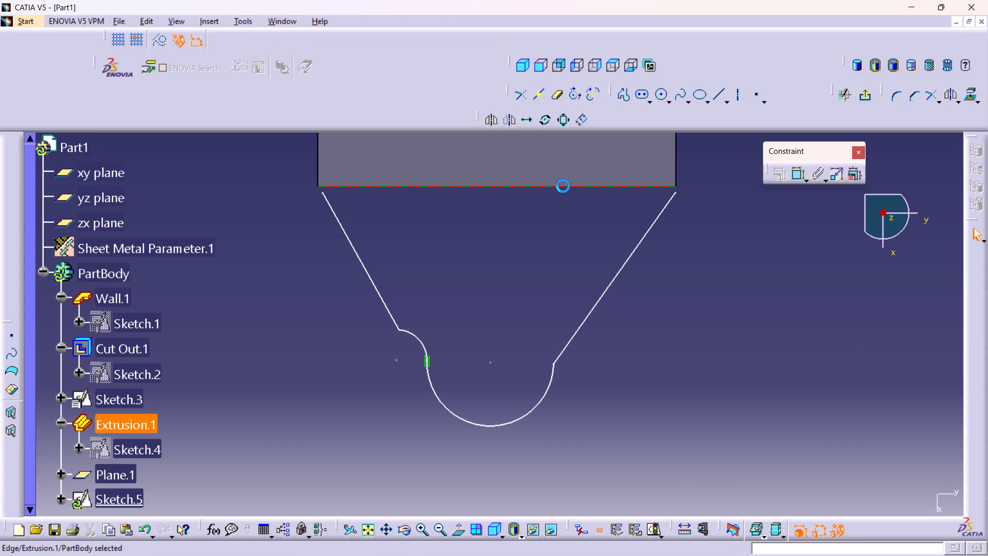
pyautogui.click(973, 97)
pyautogui.click(808, 308)
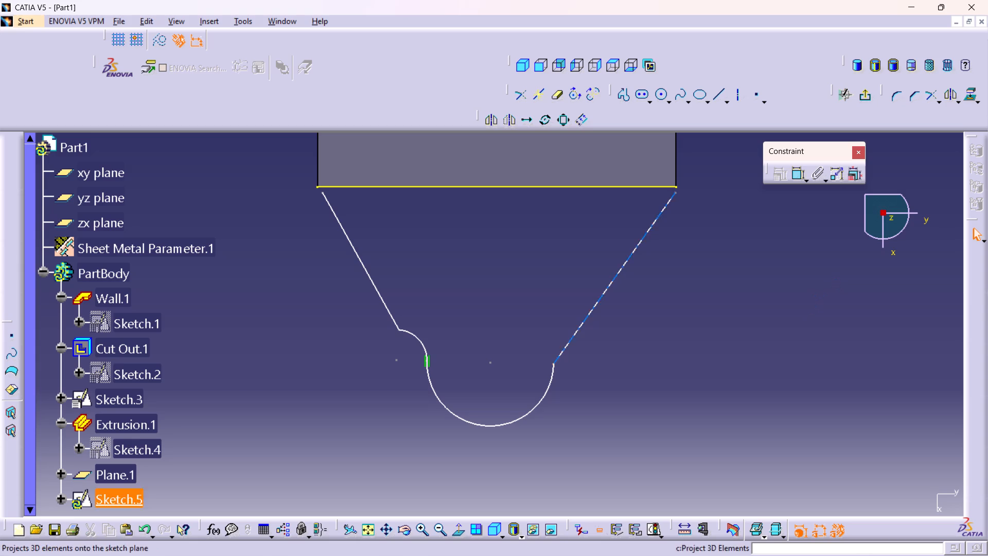
# Constrain the large bottom arc and the right slanted line as tangent.
pyautogui.doubleClick(795, 171)
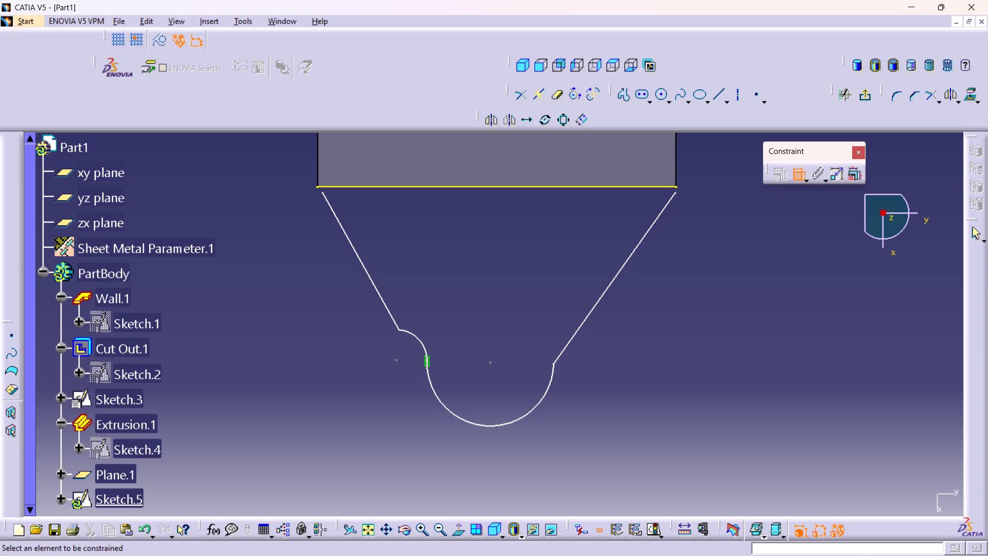
pyautogui.click(545, 389)
pyautogui.click(549, 385)
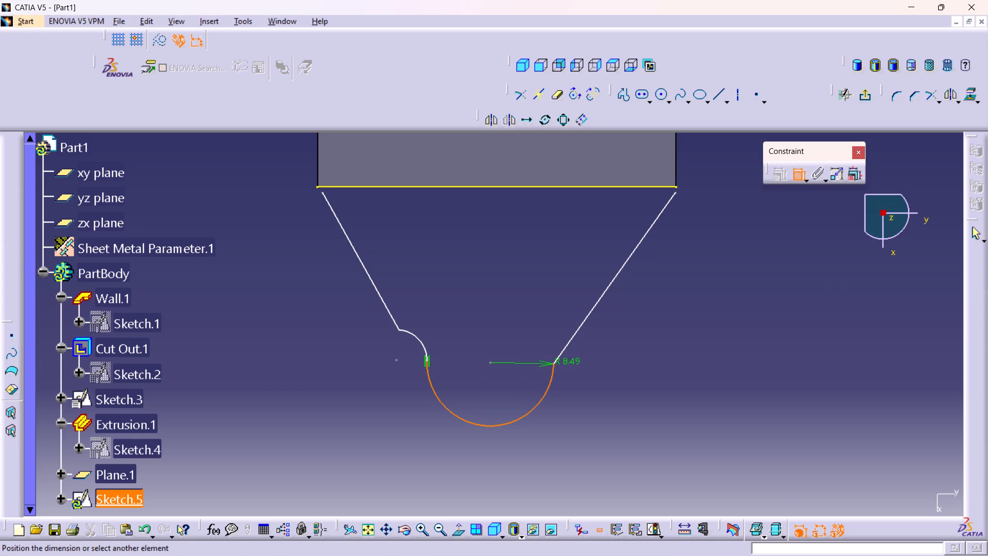
pyautogui.click(571, 340)
pyautogui.rightClick(640, 383)
pyautogui.click(681, 439)
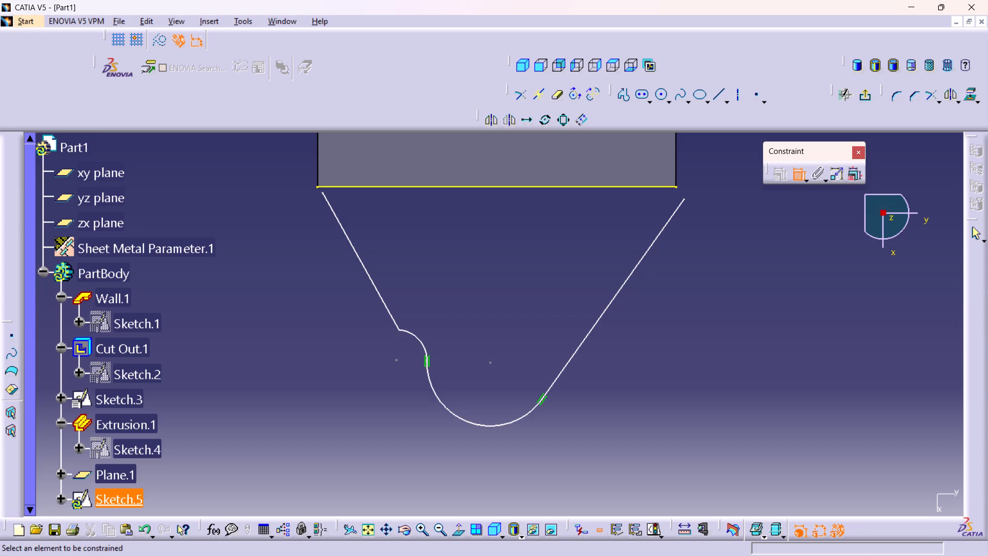
pyautogui.click(794, 172)
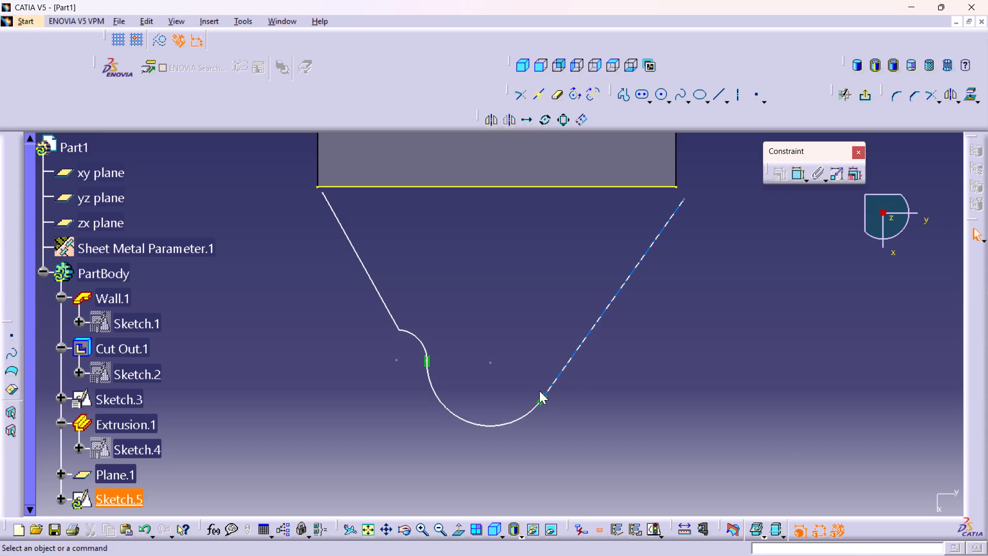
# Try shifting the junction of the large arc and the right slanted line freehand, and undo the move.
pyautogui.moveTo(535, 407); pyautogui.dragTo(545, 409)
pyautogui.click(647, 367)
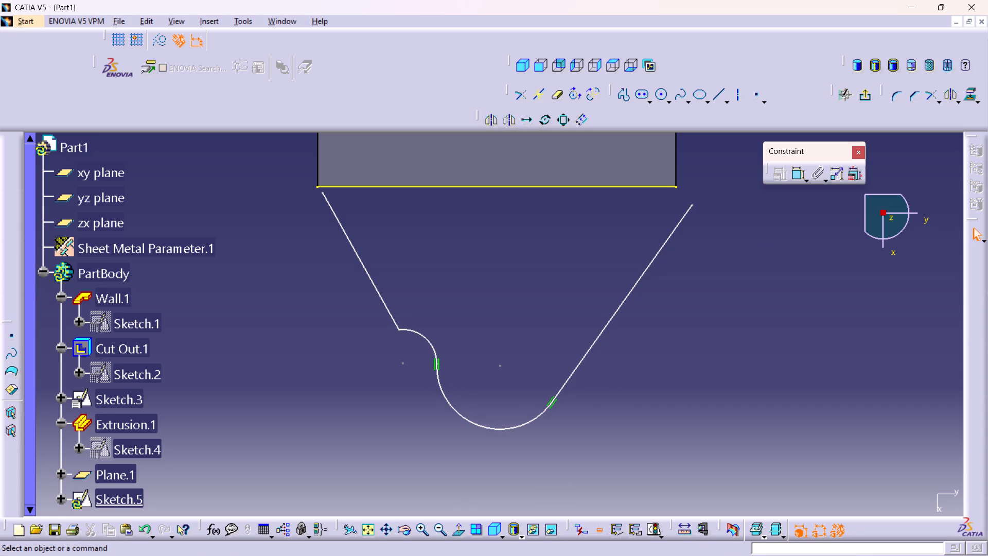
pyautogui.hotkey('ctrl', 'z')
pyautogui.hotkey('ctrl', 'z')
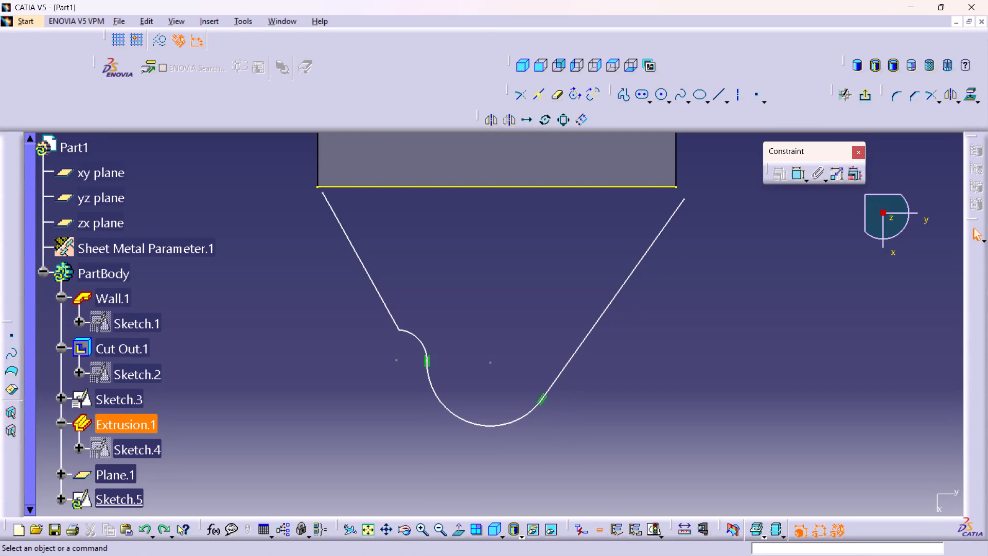
# Make the right slanted line's upper endpoint coincident with the right end of the projected wall edge.
pyautogui.doubleClick(798, 175)
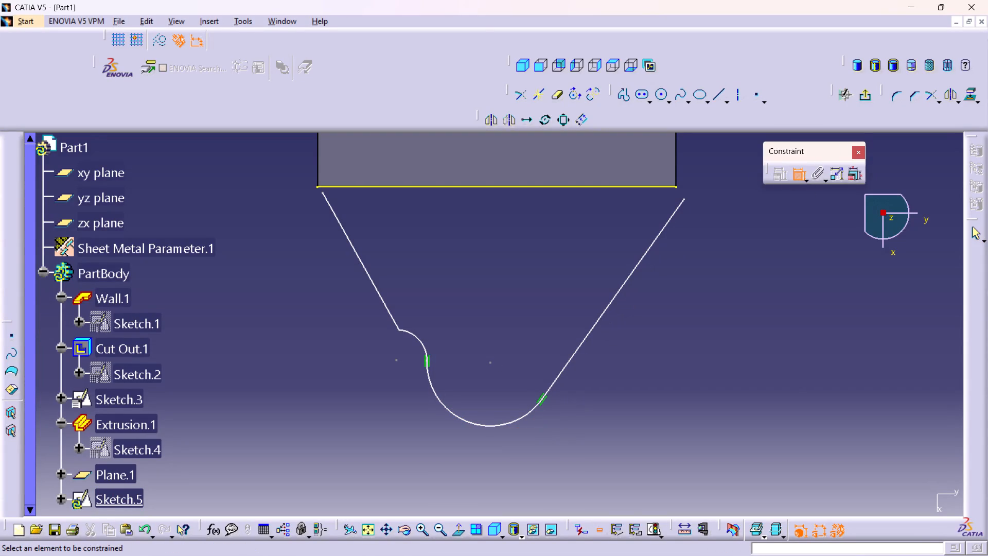
pyautogui.click(685, 199)
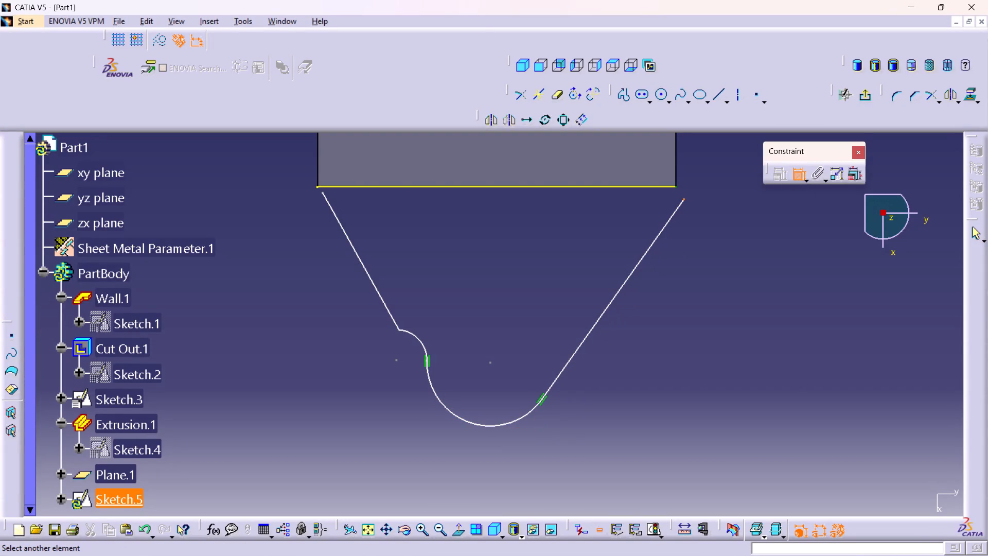
pyautogui.click(678, 185)
pyautogui.rightClick(710, 200)
pyautogui.click(763, 288)
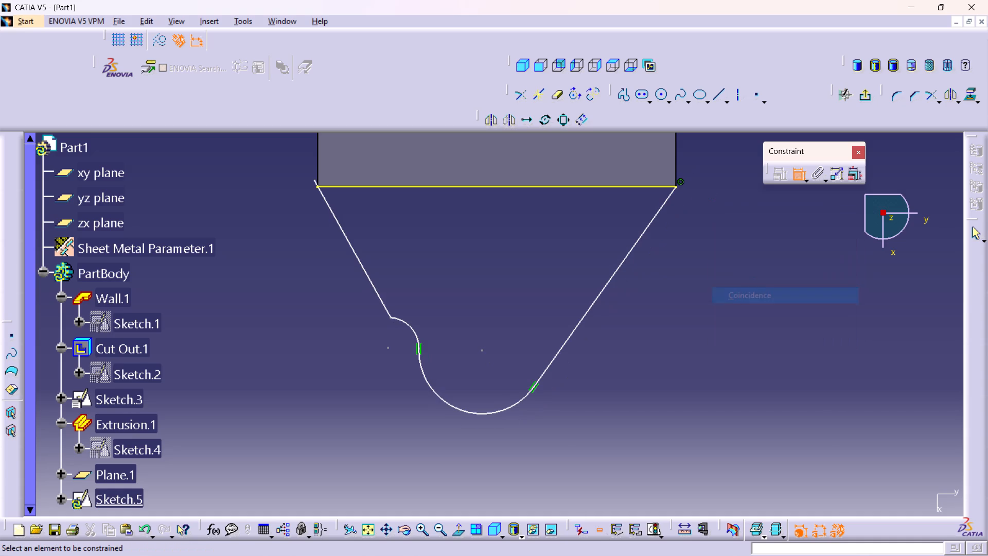
# Make the left slanted line's upper endpoint coincident with the left end of the projected wall edge.
pyautogui.moveTo(312, 204); pyautogui.dragTo(307, 178, button='middle')
pyautogui.rightClick(312, 208)
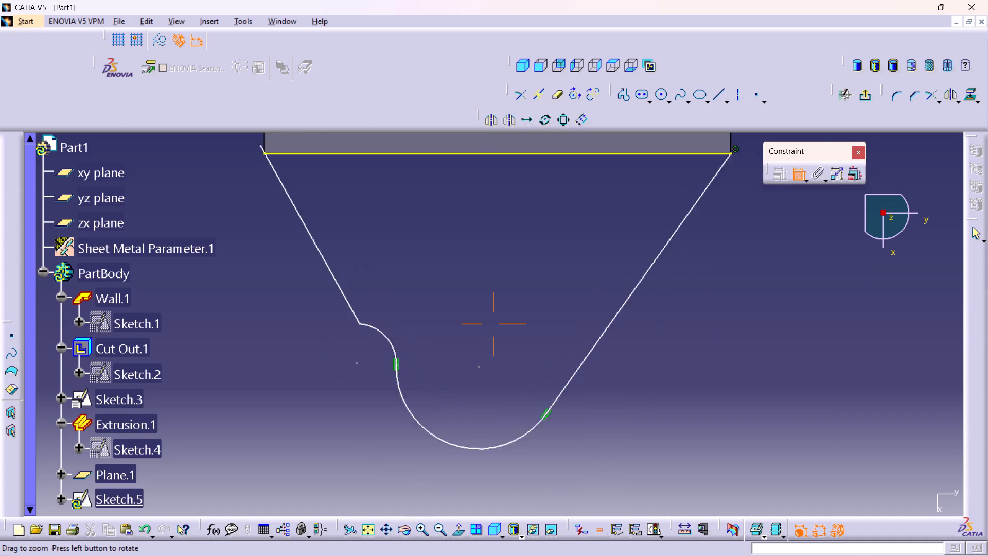
pyautogui.moveTo(307, 178); pyautogui.dragTo(296, 124, button='middle')
pyautogui.moveTo(284, 171); pyautogui.dragTo(540, 397, button='middle')
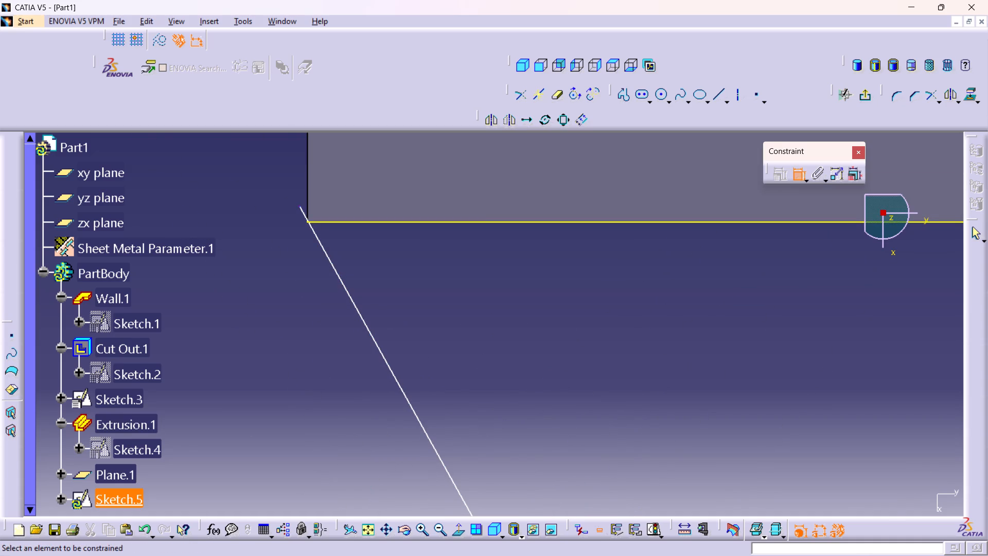
pyautogui.click(299, 206)
pyautogui.moveTo(296, 269); pyautogui.dragTo(273, 160, button='middle')
pyautogui.rightClick(296, 269)
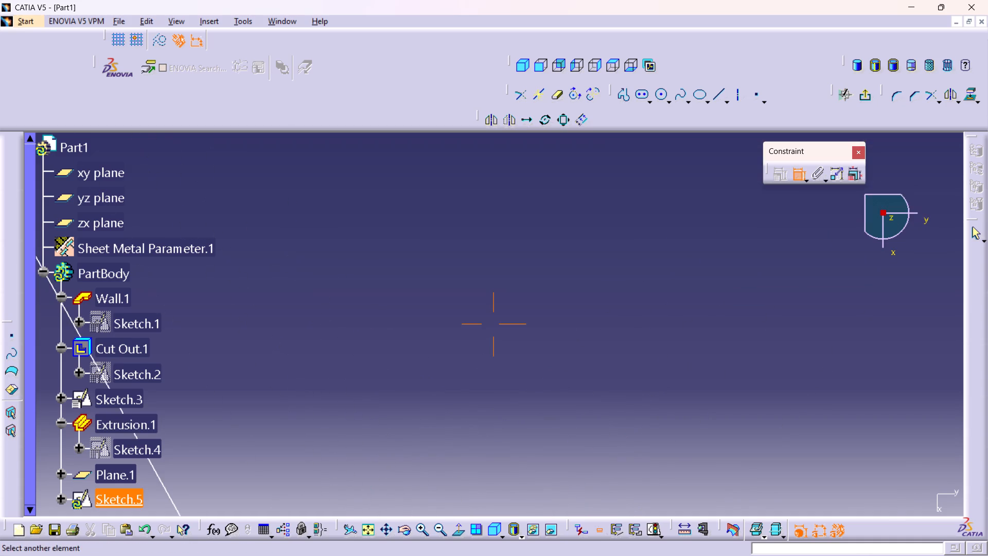
pyautogui.moveTo(297, 229); pyautogui.dragTo(648, 451, button='middle')
pyautogui.moveTo(326, 309); pyautogui.dragTo(541, 476, button='middle')
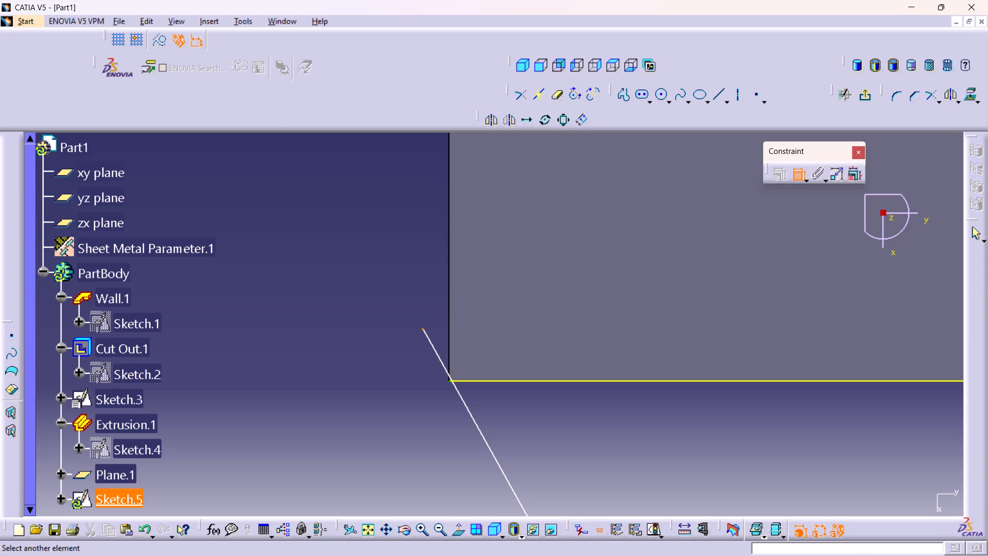
pyautogui.moveTo(448, 380); pyautogui.dragTo(444, 388)
pyautogui.rightClick(351, 401)
pyautogui.click(409, 493)
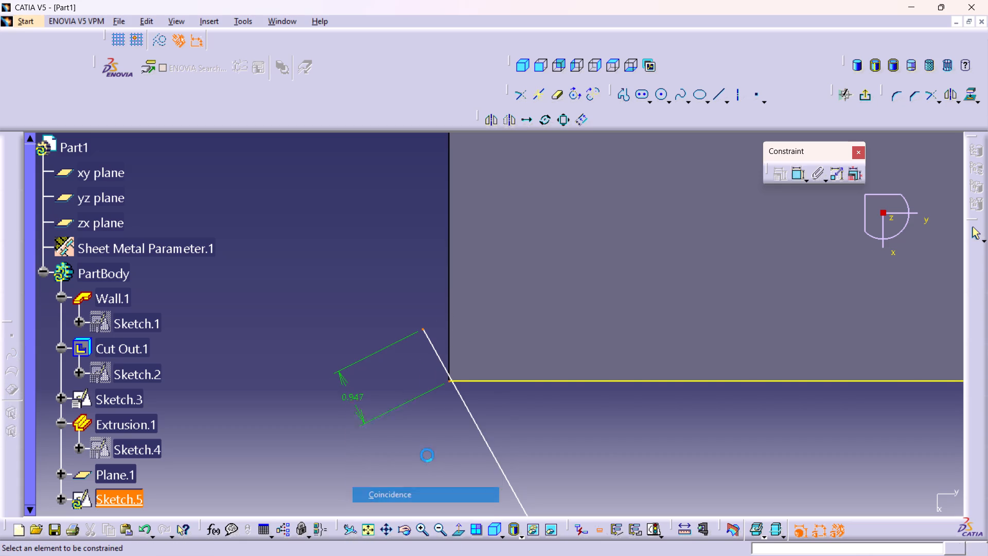
pyautogui.moveTo(634, 379); pyautogui.dragTo(690, 471, button='middle')
pyautogui.rightClick(634, 379)
pyautogui.moveTo(819, 360); pyautogui.dragTo(604, 414, button='middle')
pyautogui.rightClick(522, 283)
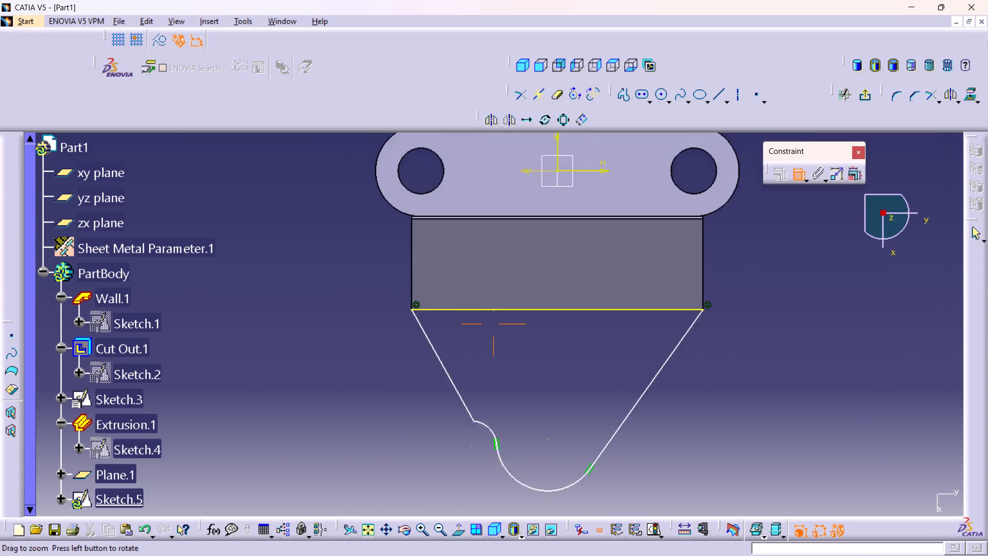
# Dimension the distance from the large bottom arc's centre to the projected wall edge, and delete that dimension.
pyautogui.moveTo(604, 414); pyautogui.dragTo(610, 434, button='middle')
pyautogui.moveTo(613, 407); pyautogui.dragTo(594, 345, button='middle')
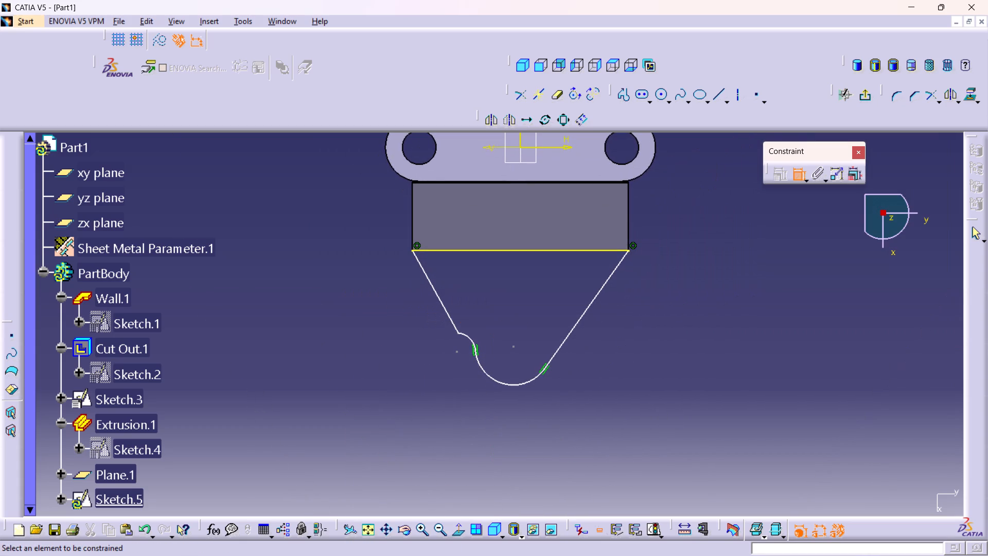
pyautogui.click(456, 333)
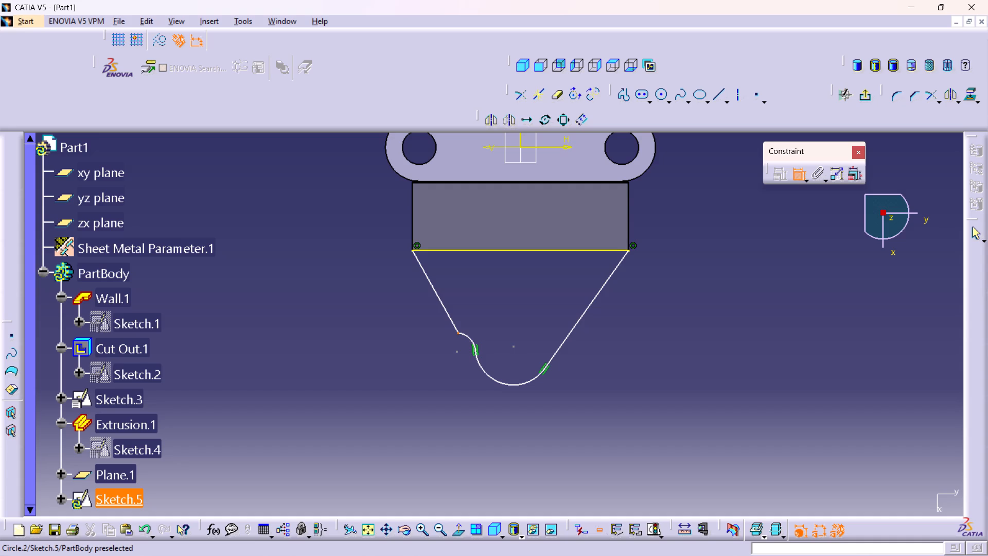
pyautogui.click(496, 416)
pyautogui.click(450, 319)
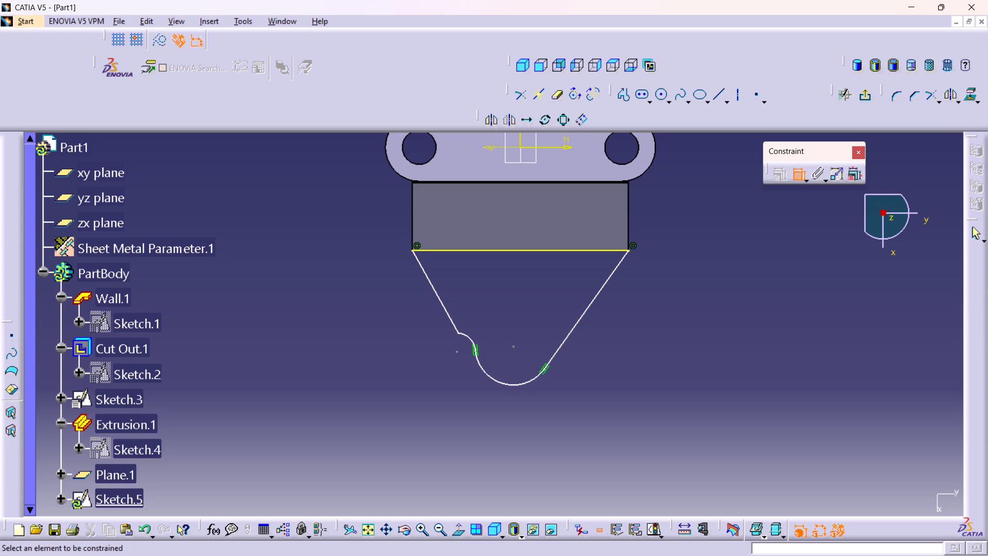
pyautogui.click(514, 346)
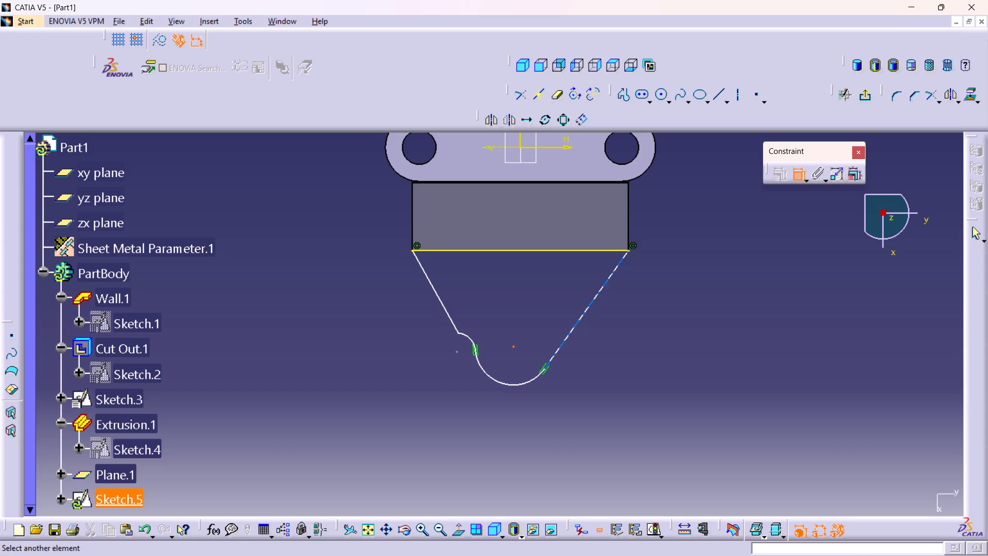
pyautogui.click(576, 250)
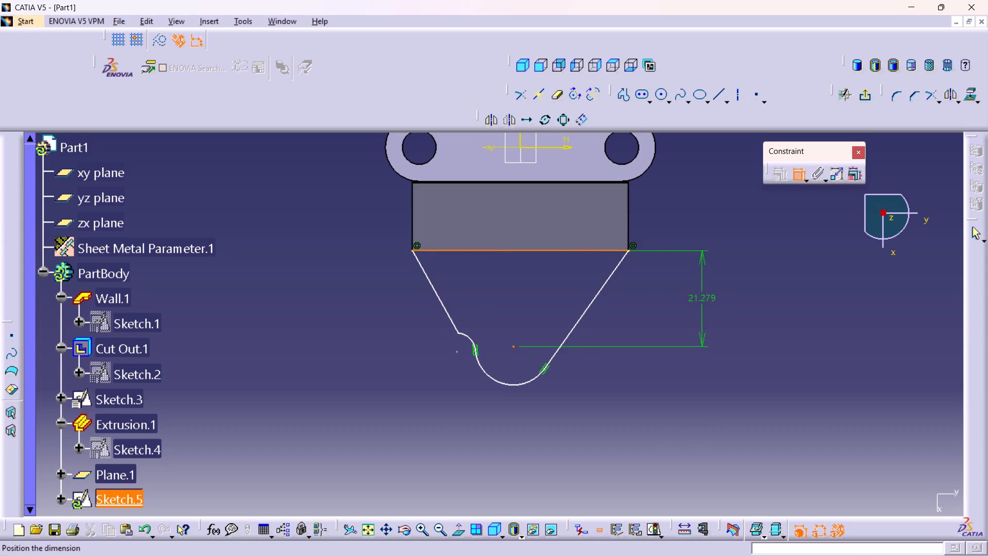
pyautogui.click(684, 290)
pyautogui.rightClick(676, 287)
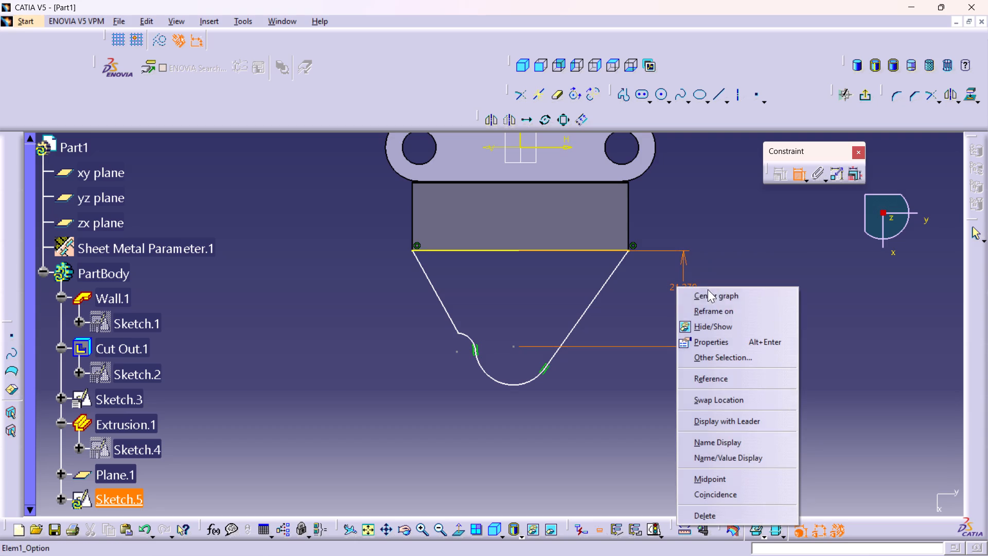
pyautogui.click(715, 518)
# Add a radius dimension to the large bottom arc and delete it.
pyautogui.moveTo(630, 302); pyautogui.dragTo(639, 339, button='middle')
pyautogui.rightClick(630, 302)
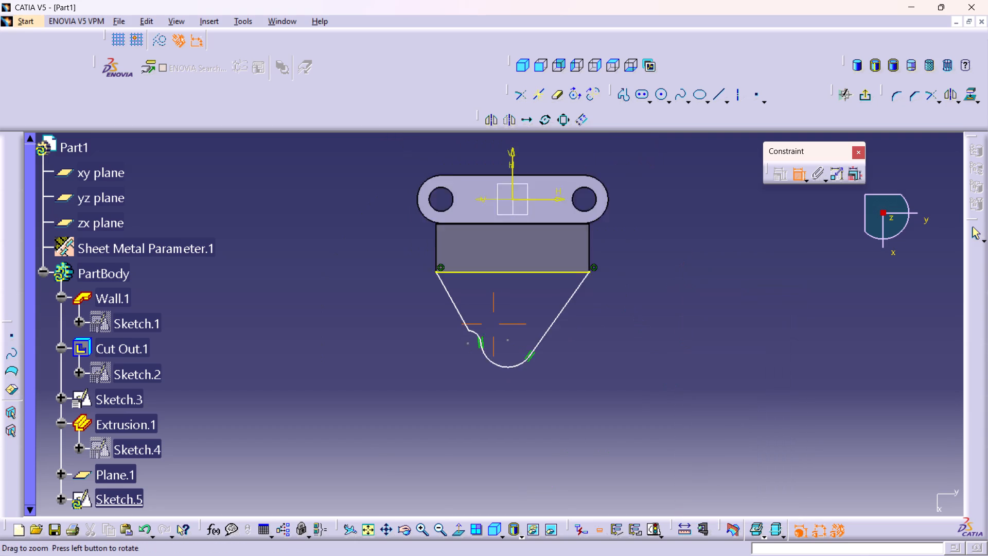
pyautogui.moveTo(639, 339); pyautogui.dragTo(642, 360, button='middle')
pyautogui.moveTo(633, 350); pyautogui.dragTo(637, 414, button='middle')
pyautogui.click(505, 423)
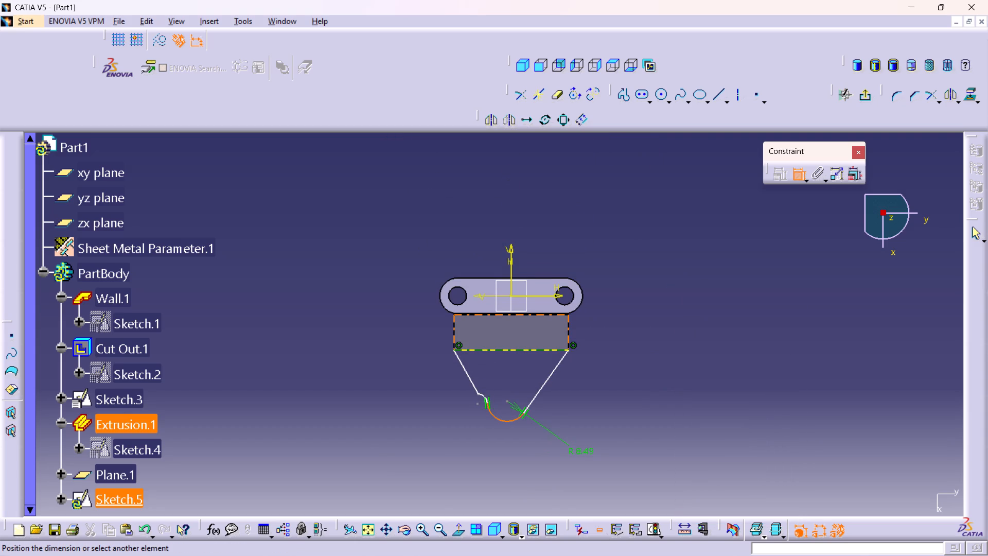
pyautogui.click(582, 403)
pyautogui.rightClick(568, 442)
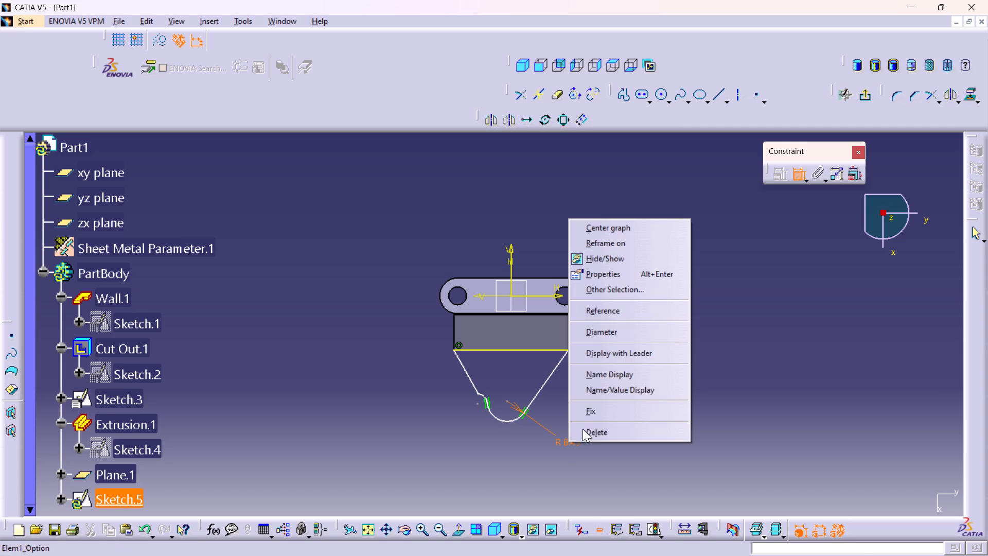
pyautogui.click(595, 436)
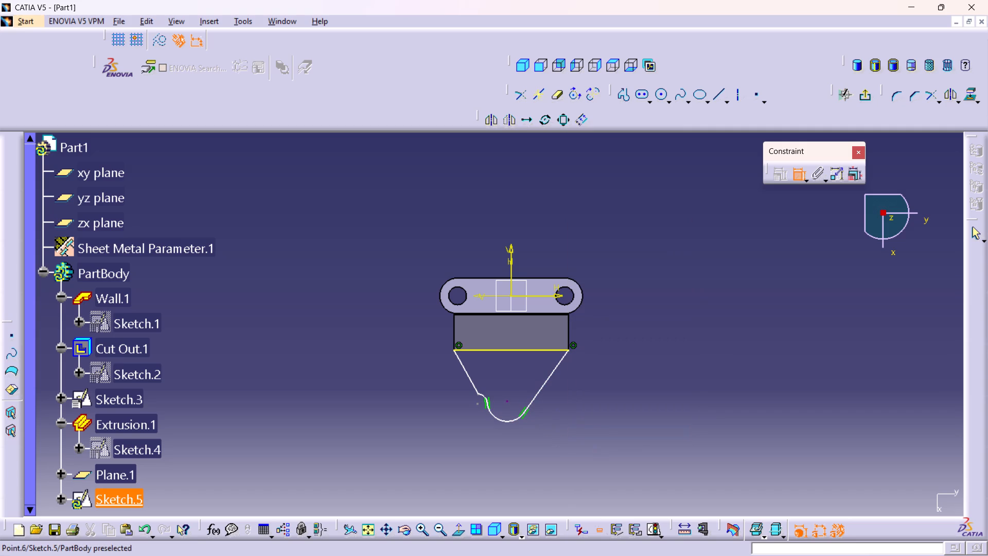
# Set the distance from the large arc's centre to the slot-shaped wall's upper straight edge to 40 mm.
pyautogui.click(506, 398)
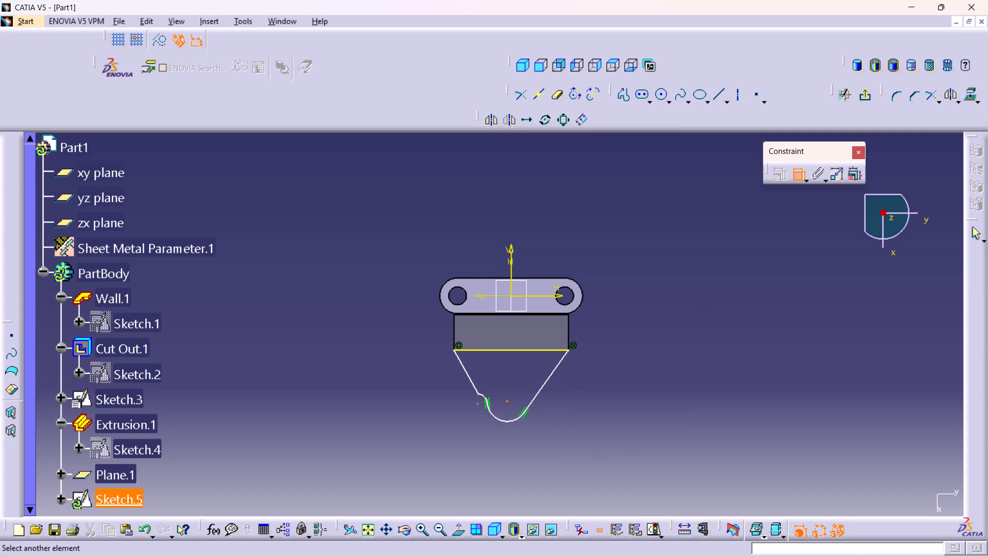
pyautogui.click(539, 277)
pyautogui.click(650, 360)
pyautogui.doubleClick(648, 354)
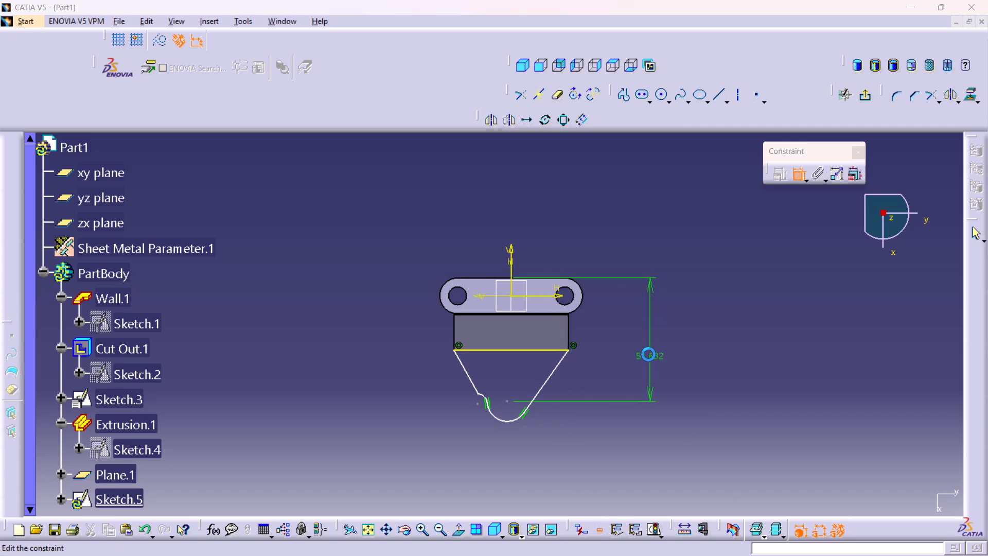
pyautogui.write('40')
pyautogui.press('Return')
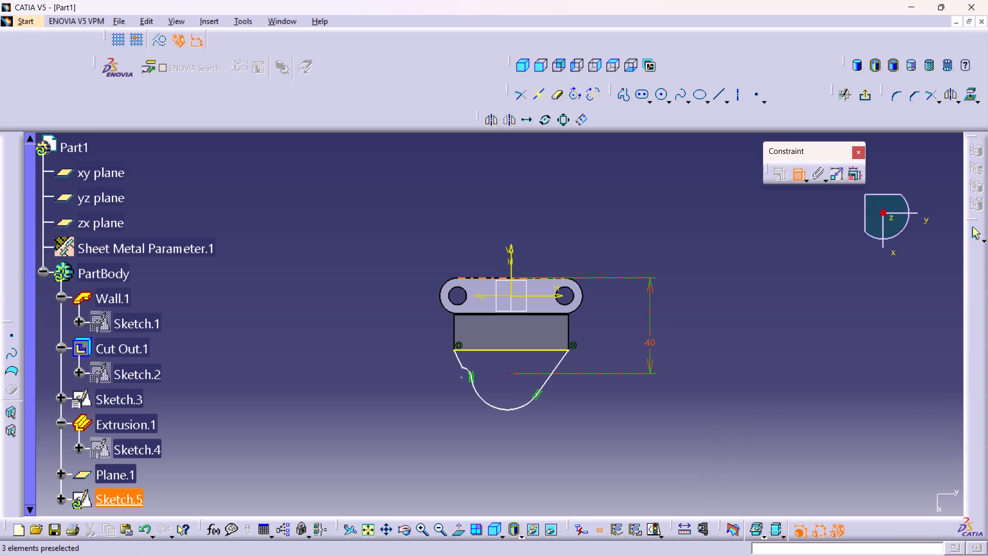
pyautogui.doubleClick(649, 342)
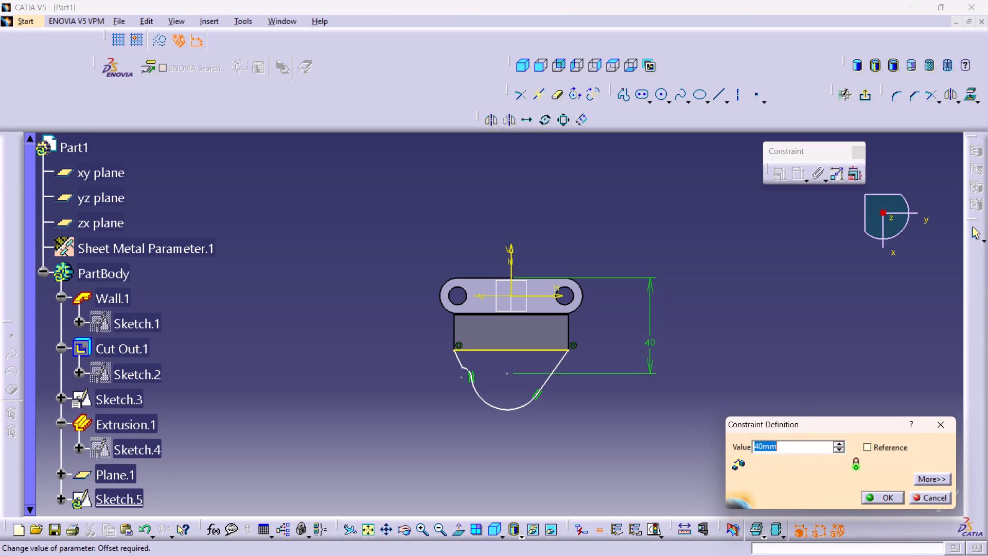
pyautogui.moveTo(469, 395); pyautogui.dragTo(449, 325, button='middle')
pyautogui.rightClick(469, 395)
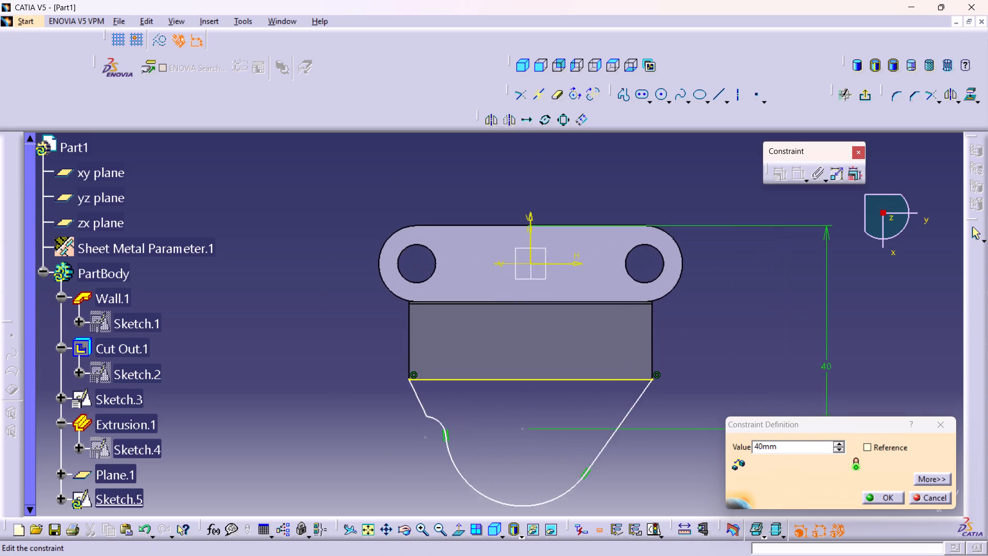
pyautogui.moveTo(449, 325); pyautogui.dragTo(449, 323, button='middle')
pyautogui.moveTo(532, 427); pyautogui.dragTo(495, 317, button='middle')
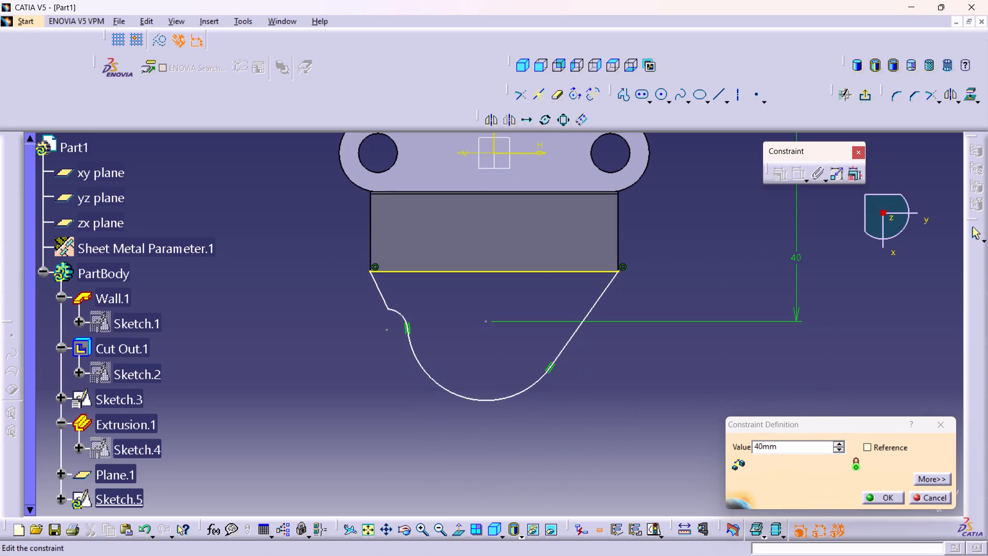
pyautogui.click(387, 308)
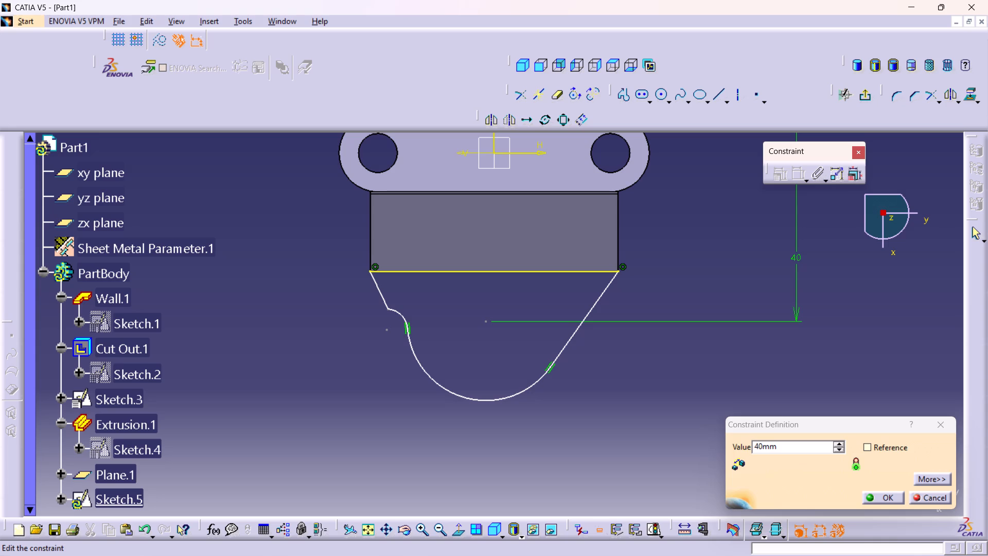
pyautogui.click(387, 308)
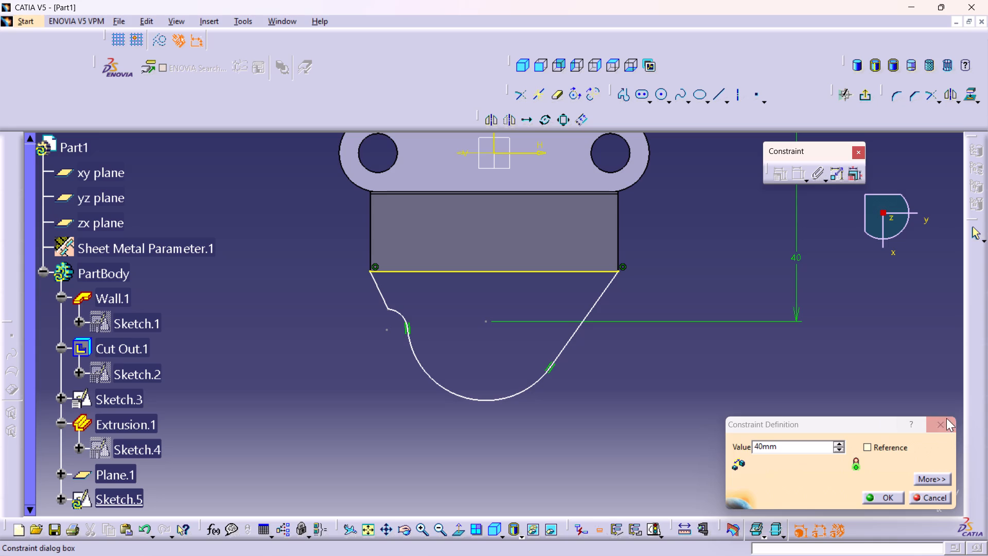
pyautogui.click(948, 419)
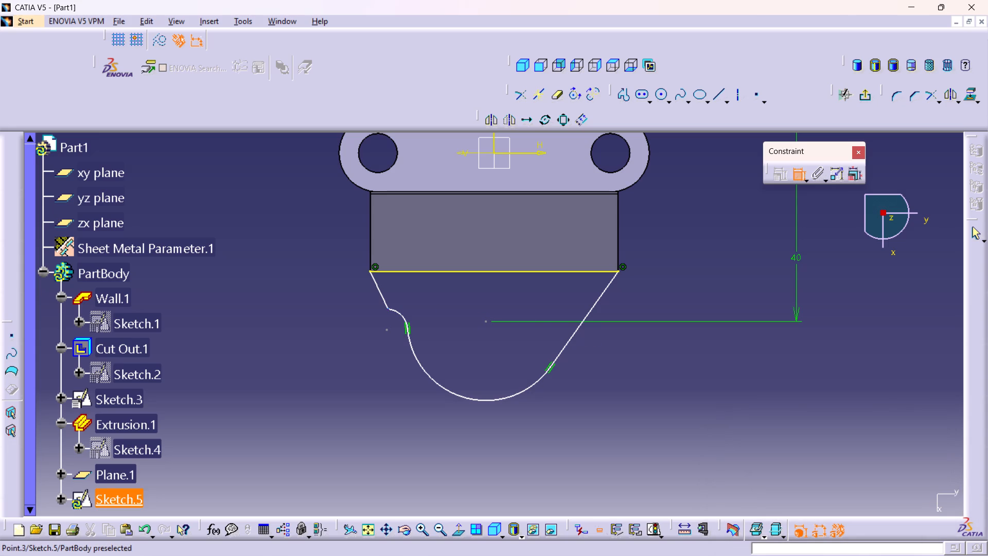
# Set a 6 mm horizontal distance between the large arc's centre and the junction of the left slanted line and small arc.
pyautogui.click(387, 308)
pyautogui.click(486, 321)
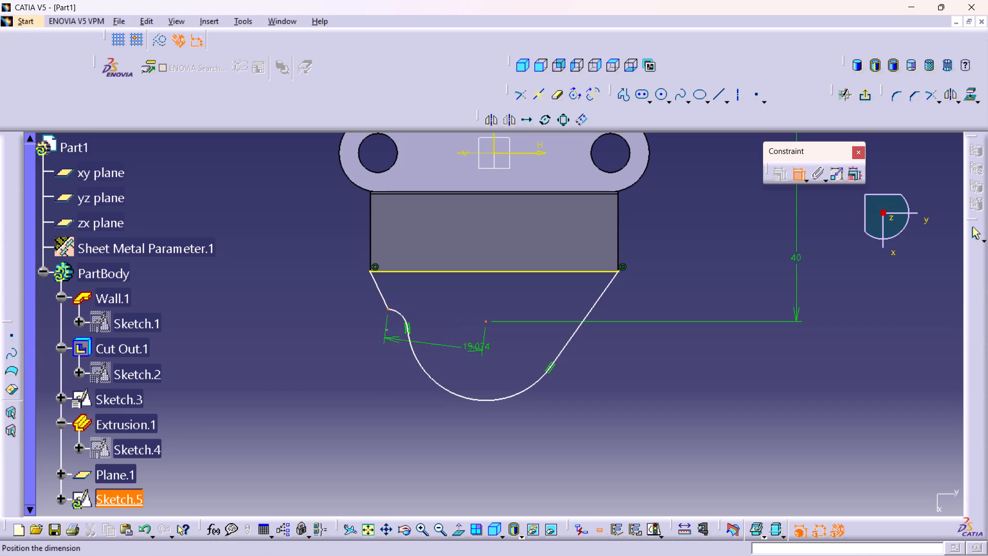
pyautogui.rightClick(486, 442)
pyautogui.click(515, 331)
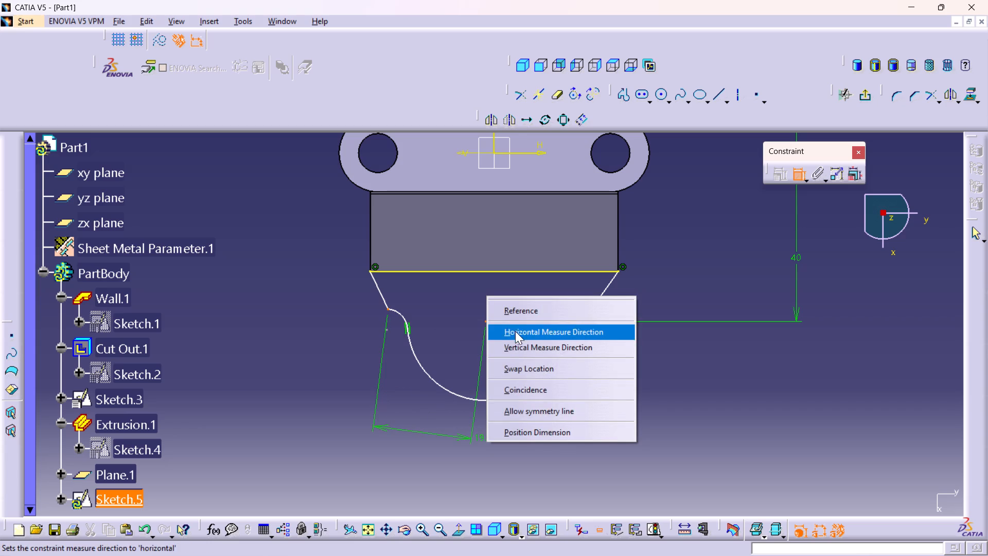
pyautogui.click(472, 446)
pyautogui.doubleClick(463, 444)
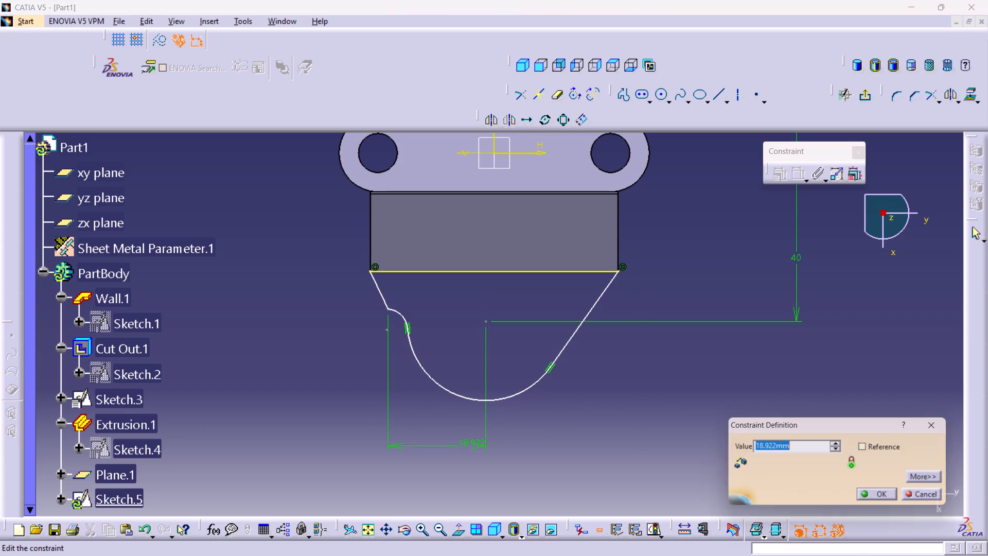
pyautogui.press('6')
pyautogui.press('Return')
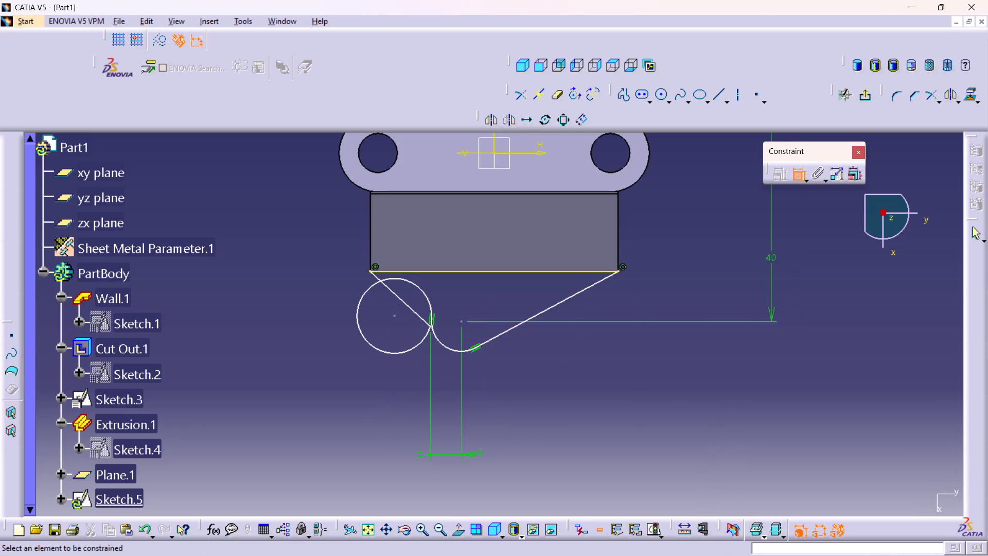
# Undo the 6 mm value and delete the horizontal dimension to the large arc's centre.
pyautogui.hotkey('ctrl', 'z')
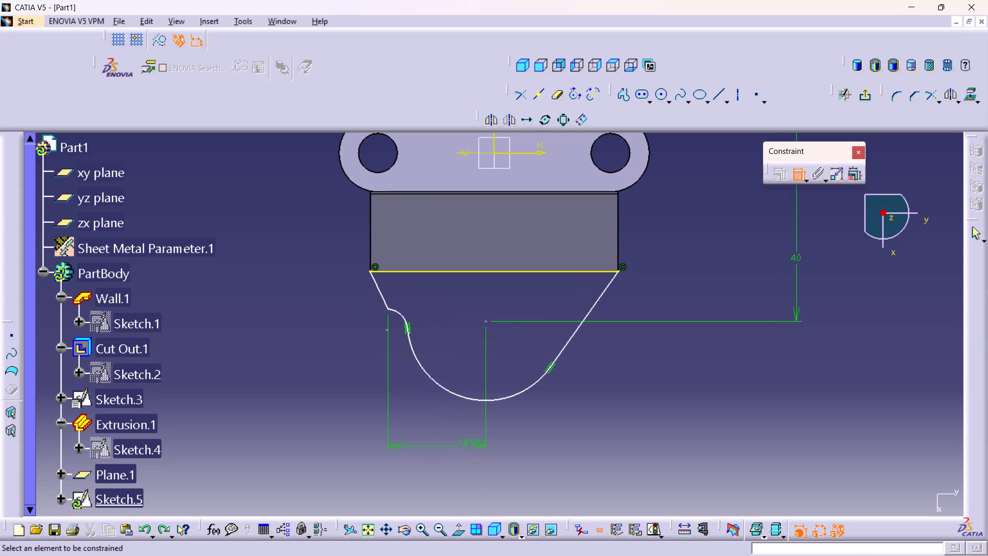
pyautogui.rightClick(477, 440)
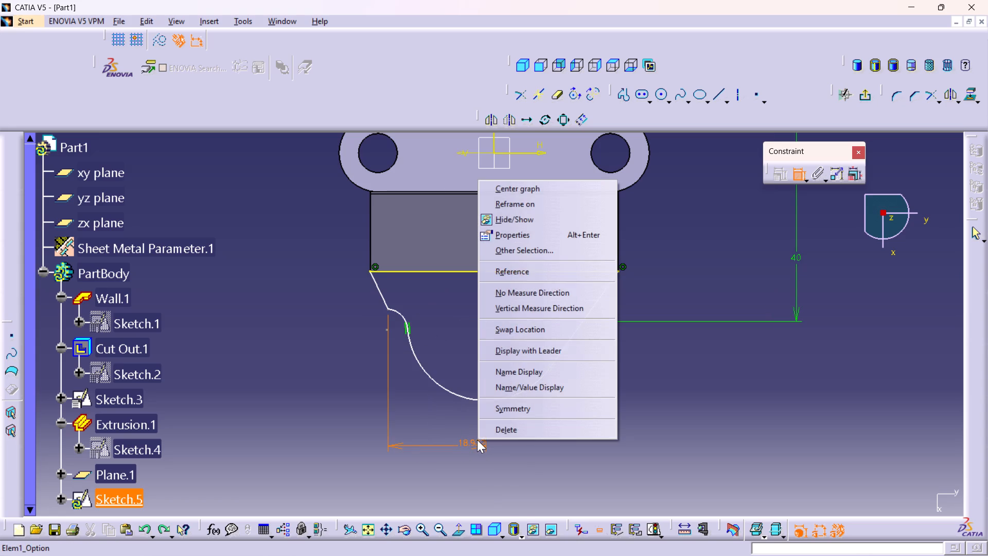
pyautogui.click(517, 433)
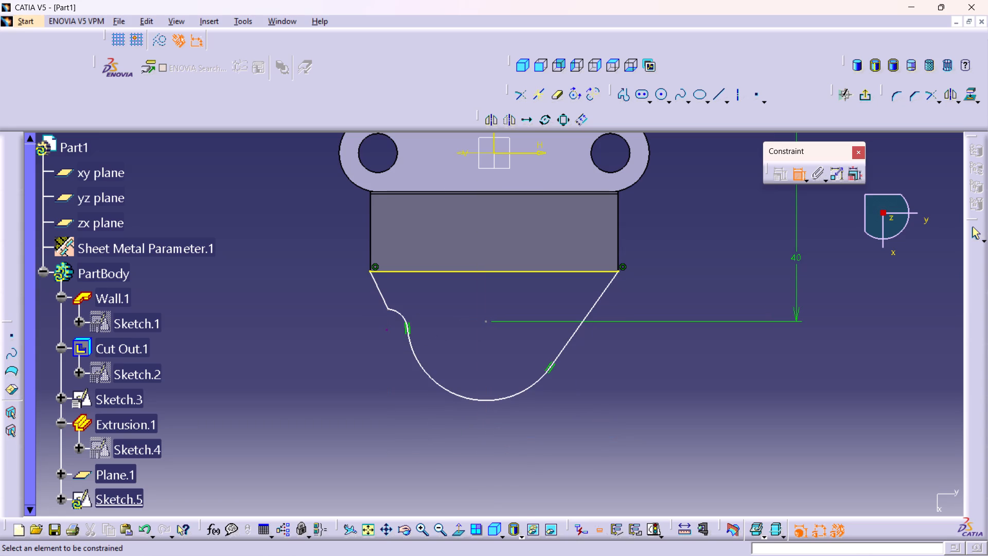
# Dimension the large bottom arc with a radius of 9 mm.
pyautogui.click(497, 396)
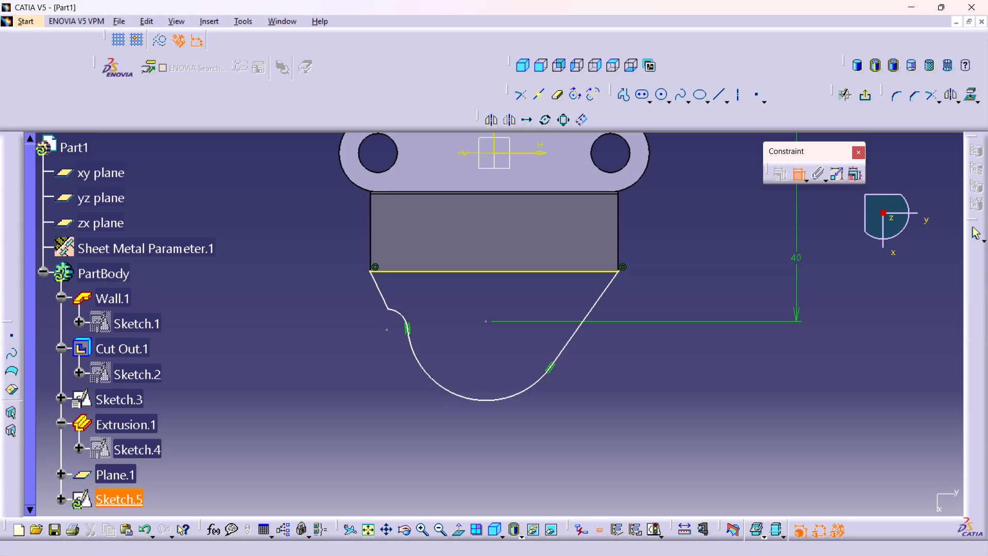
pyautogui.click(509, 397)
pyautogui.click(566, 438)
pyautogui.doubleClick(566, 430)
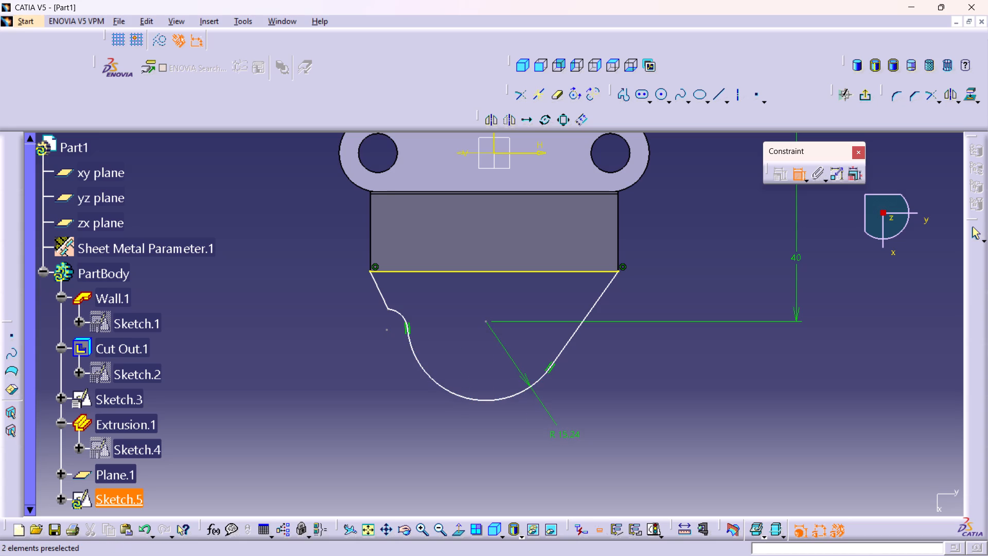
pyautogui.doubleClick(567, 432)
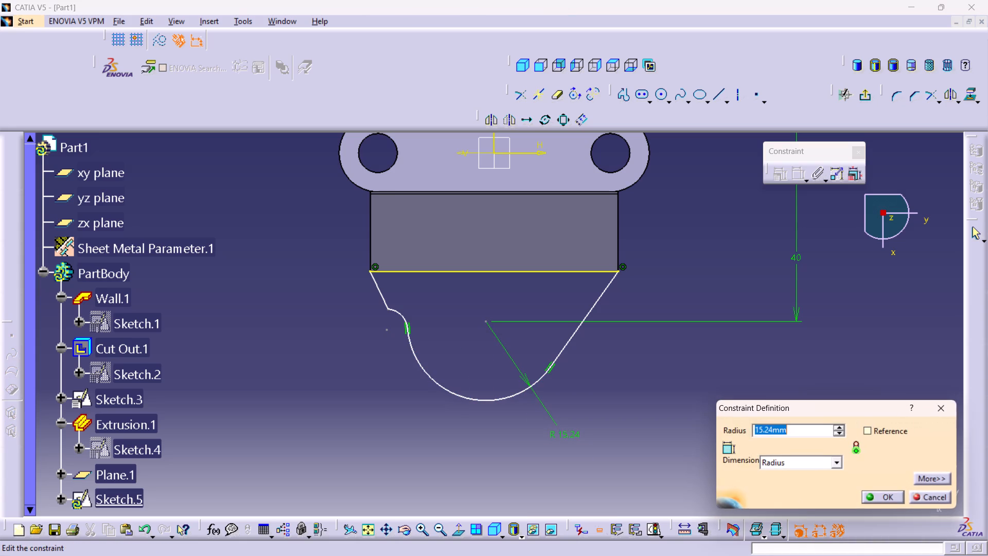
pyautogui.press('9')
pyautogui.press('Return')
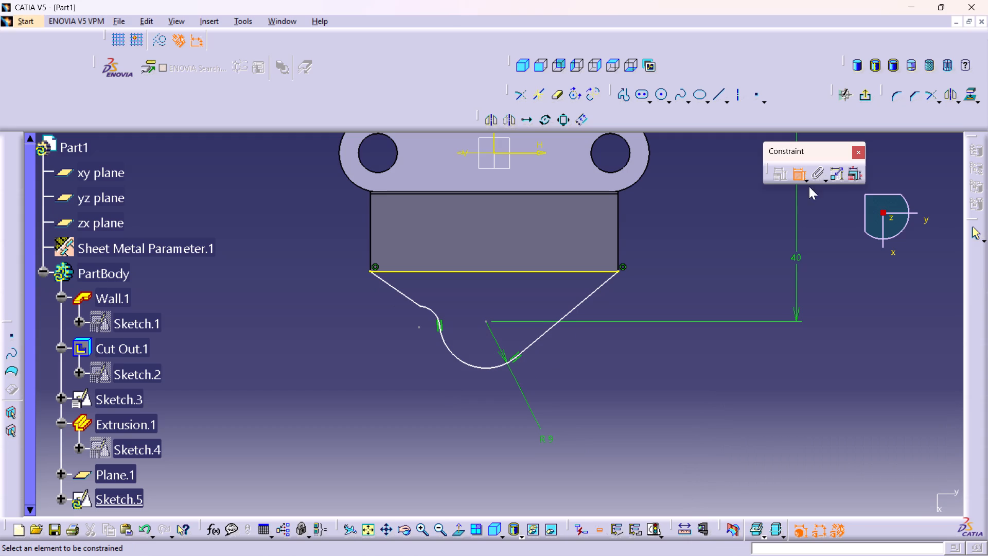
pyautogui.click(798, 173)
# Nudge the large bottom arc and its centre slightly sideways freehand.
pyautogui.click(482, 367)
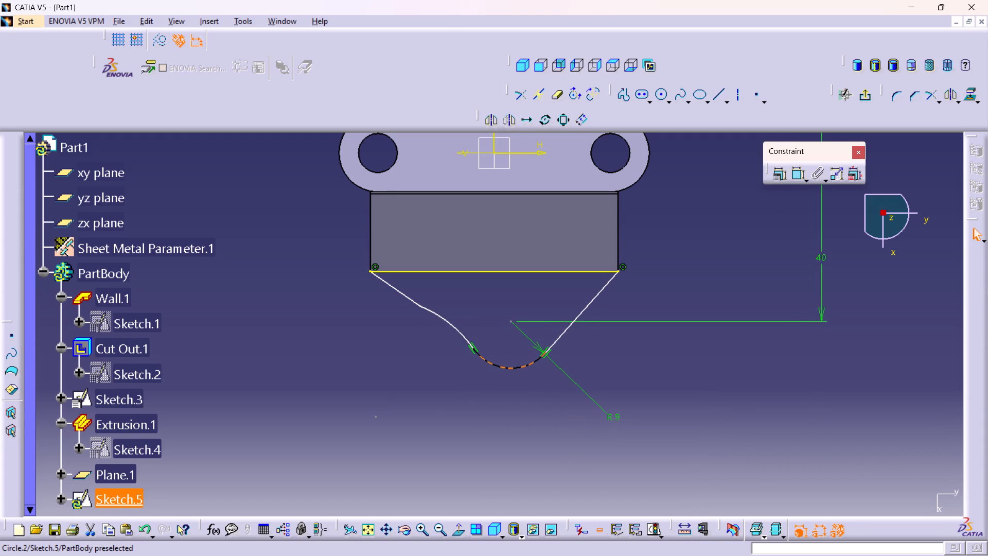
pyautogui.click(447, 377)
pyautogui.moveTo(474, 386); pyautogui.dragTo(474, 334, button='middle')
pyautogui.rightClick(474, 387)
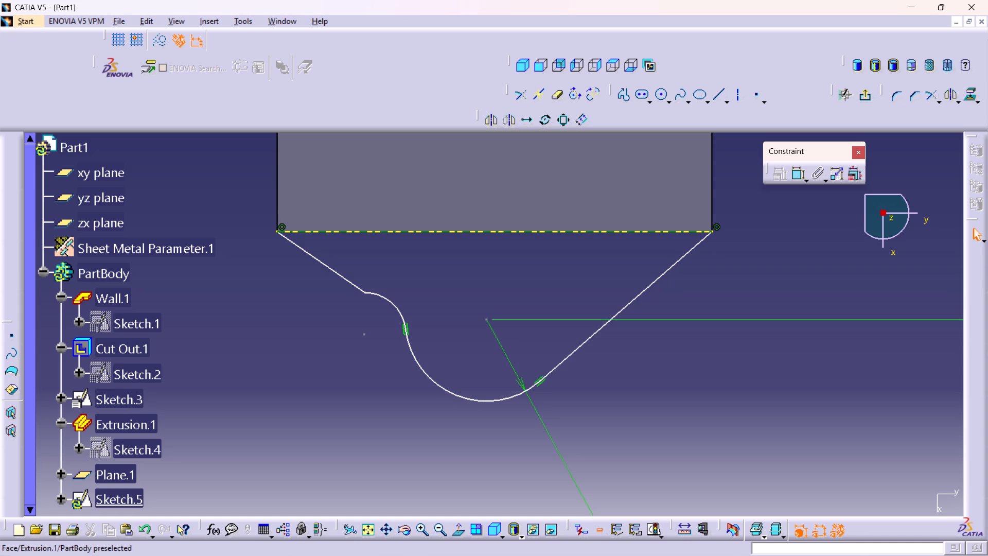
pyautogui.click(486, 320)
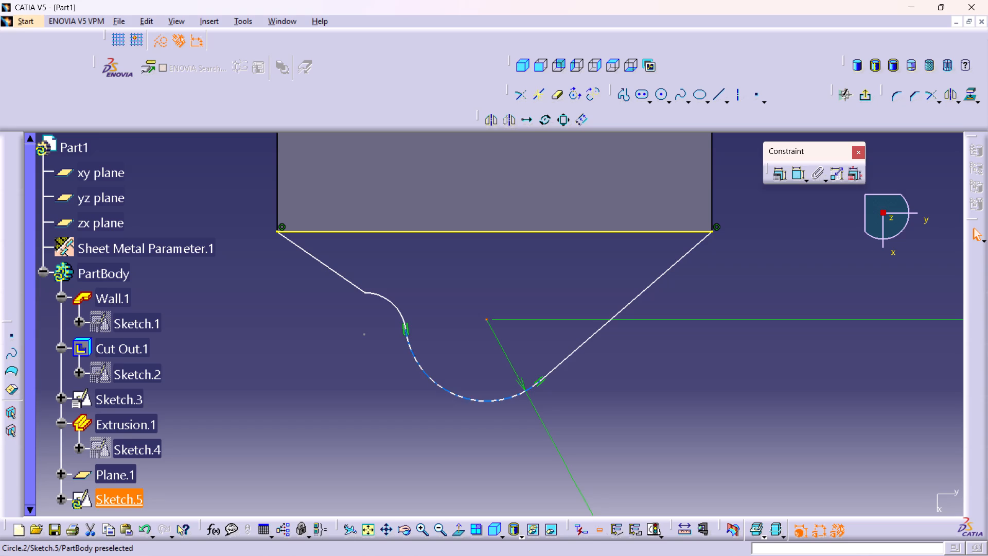
pyautogui.click(487, 398)
pyautogui.click(754, 232)
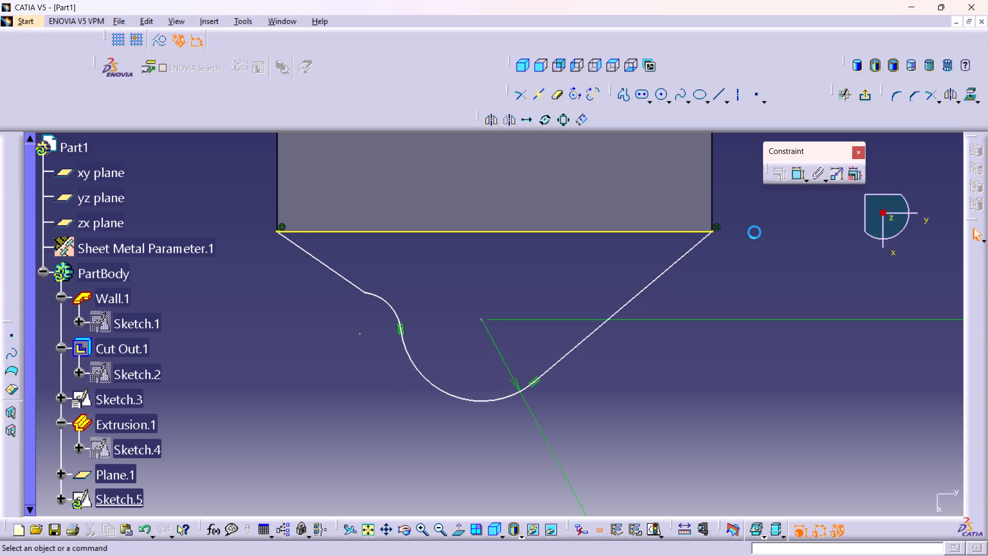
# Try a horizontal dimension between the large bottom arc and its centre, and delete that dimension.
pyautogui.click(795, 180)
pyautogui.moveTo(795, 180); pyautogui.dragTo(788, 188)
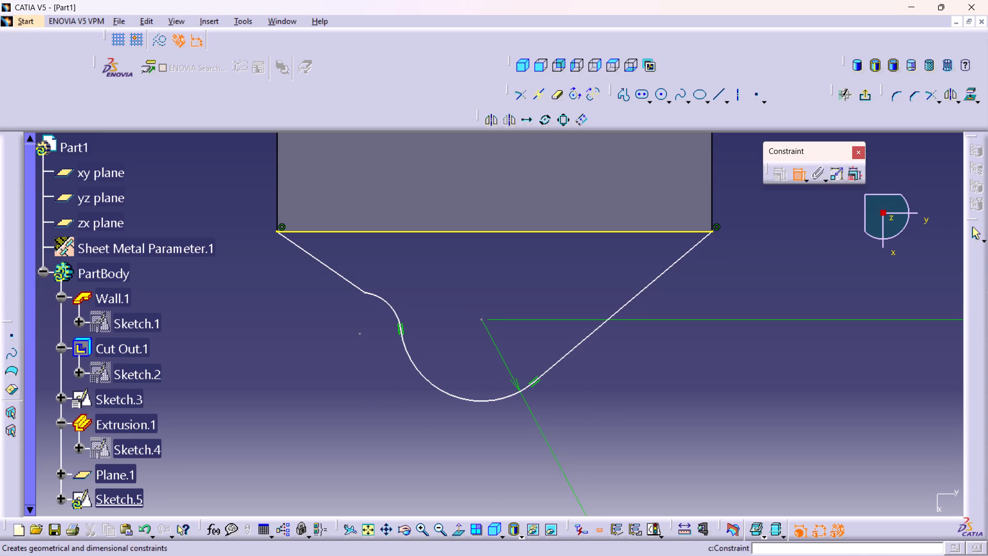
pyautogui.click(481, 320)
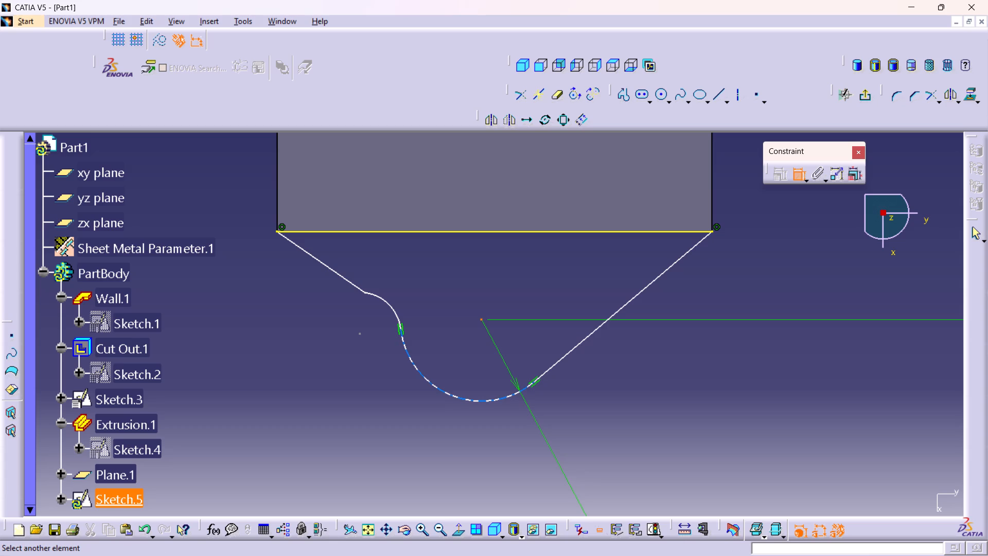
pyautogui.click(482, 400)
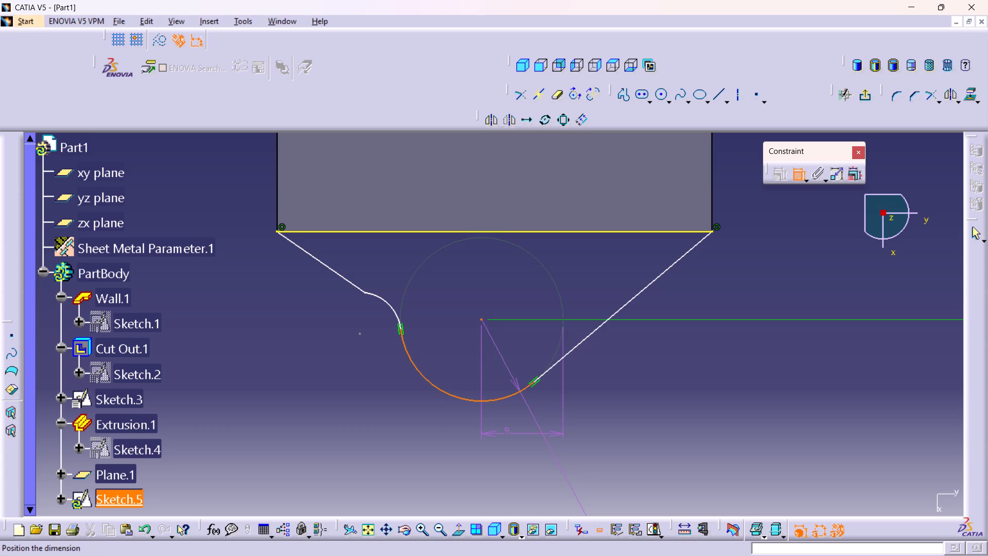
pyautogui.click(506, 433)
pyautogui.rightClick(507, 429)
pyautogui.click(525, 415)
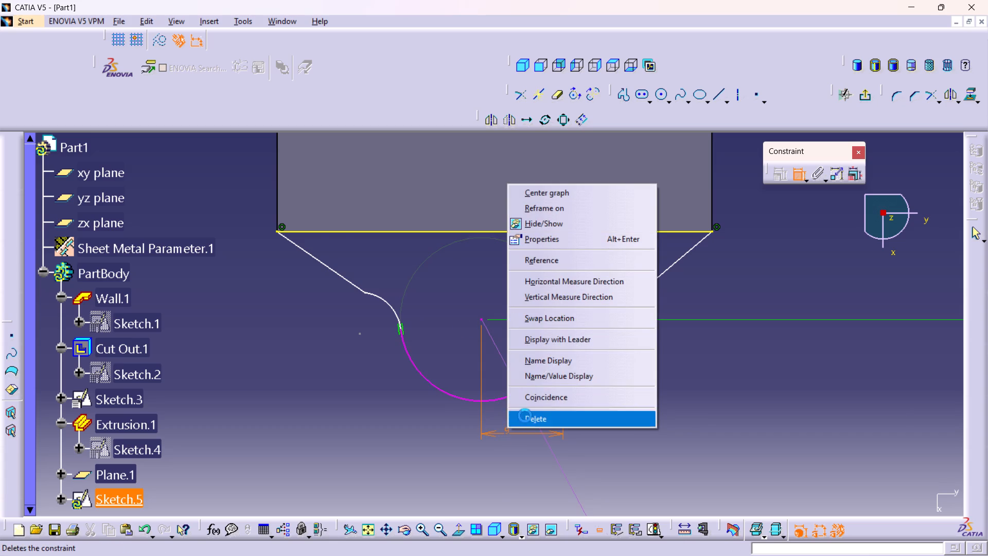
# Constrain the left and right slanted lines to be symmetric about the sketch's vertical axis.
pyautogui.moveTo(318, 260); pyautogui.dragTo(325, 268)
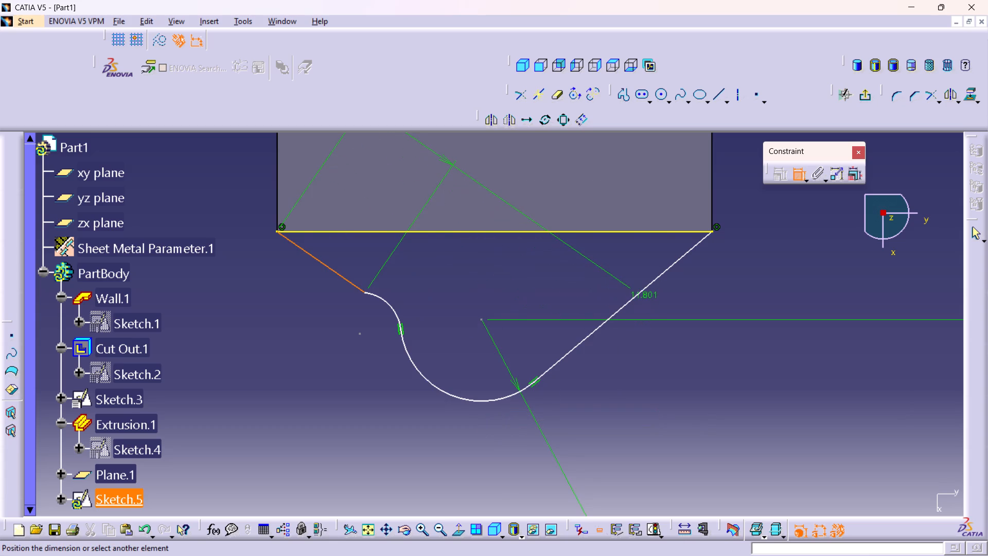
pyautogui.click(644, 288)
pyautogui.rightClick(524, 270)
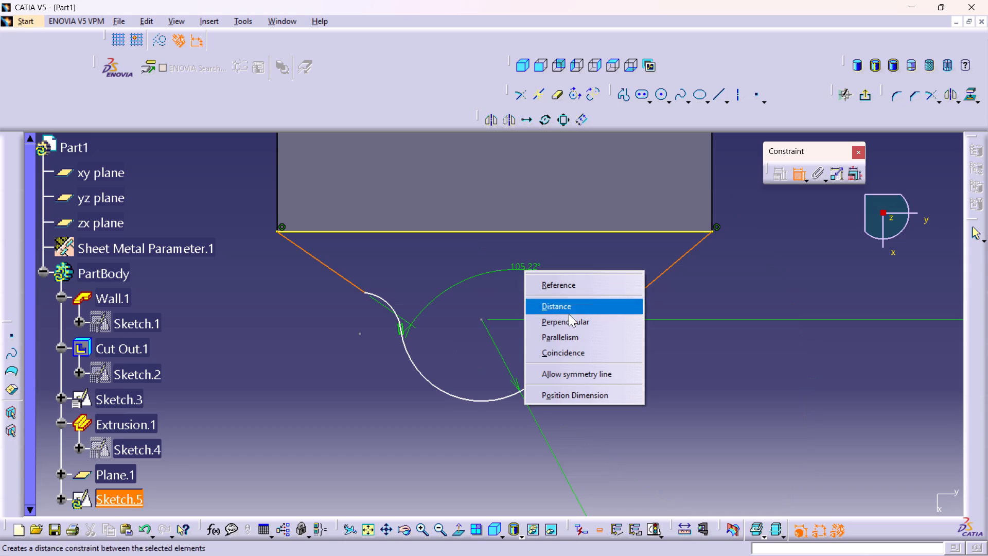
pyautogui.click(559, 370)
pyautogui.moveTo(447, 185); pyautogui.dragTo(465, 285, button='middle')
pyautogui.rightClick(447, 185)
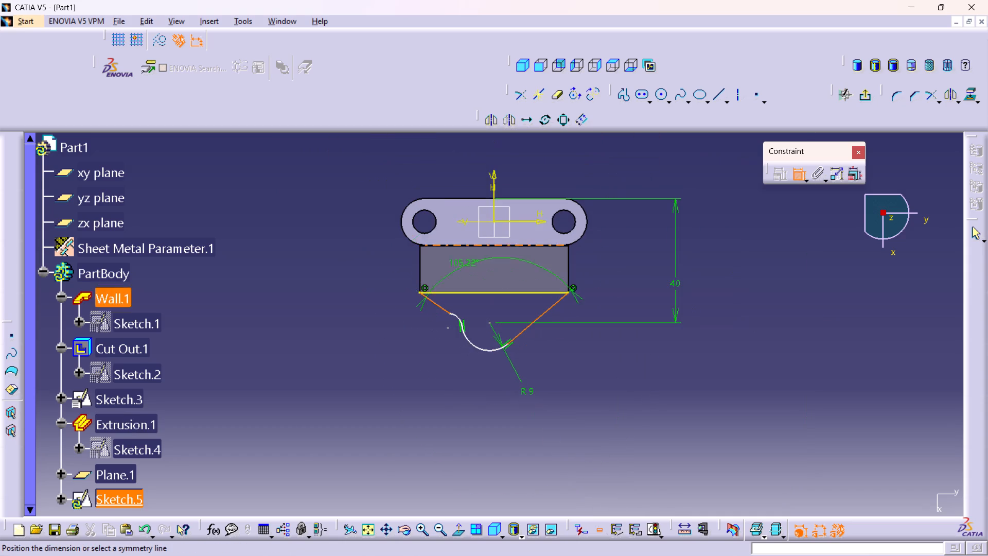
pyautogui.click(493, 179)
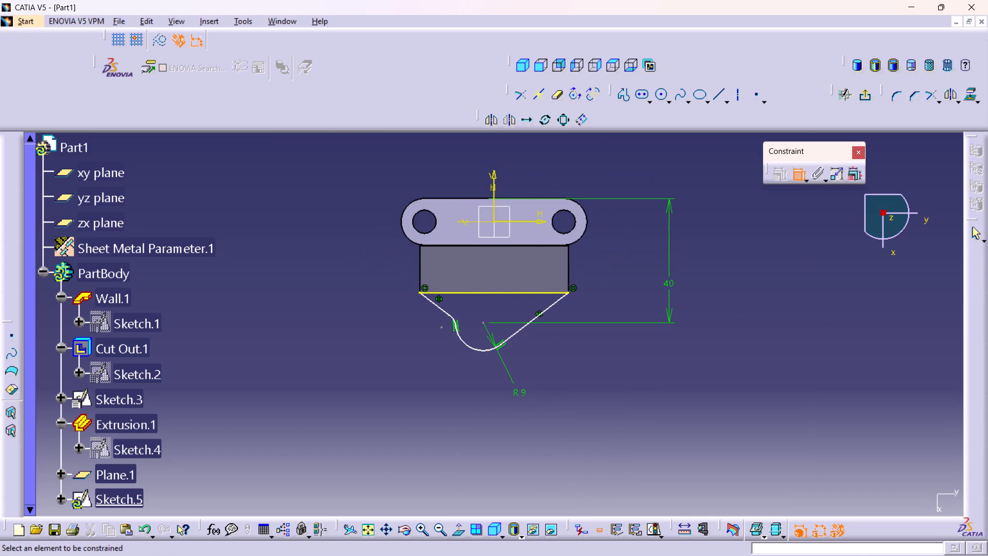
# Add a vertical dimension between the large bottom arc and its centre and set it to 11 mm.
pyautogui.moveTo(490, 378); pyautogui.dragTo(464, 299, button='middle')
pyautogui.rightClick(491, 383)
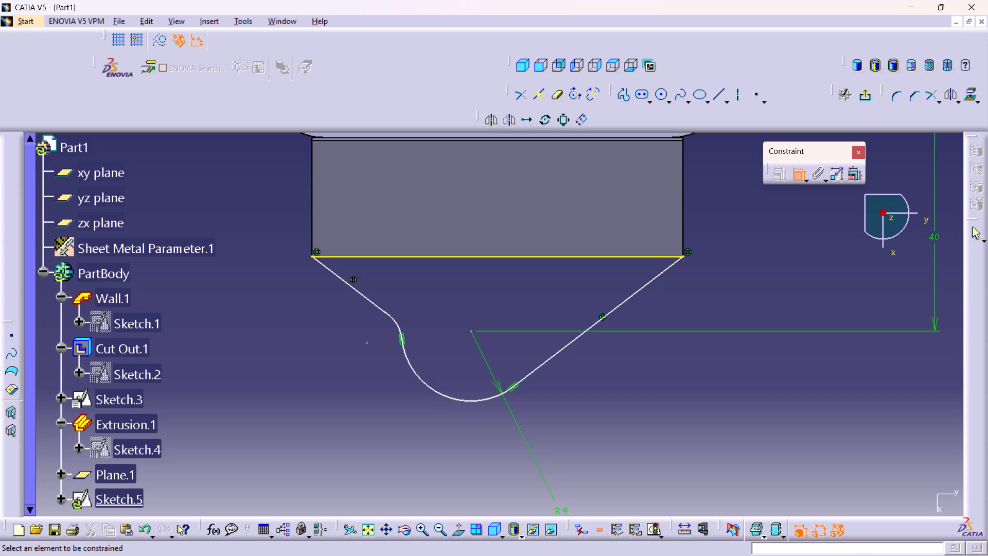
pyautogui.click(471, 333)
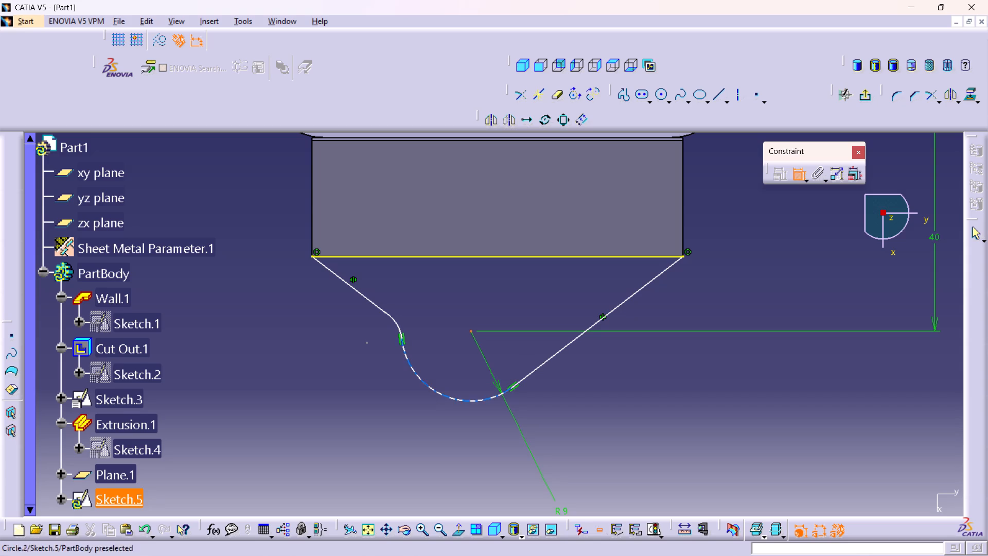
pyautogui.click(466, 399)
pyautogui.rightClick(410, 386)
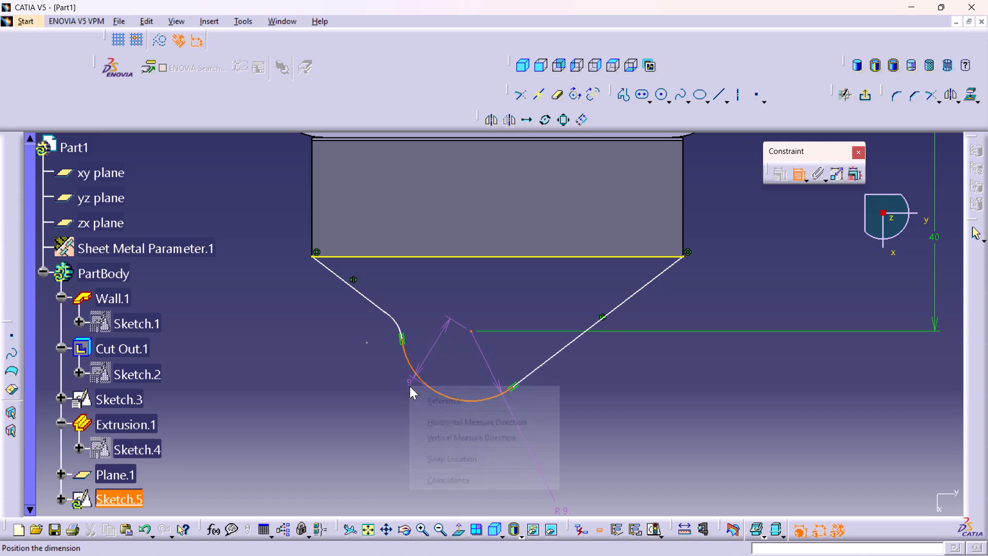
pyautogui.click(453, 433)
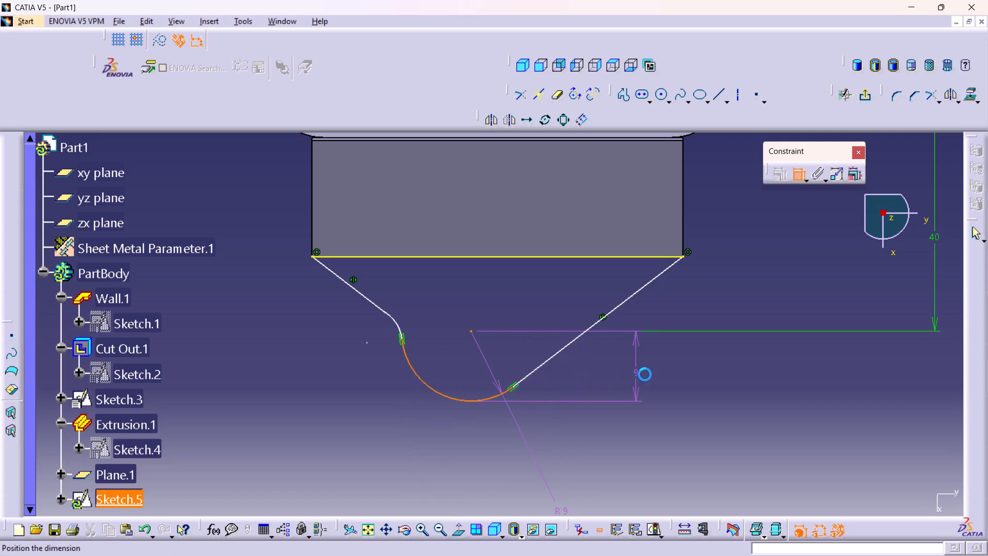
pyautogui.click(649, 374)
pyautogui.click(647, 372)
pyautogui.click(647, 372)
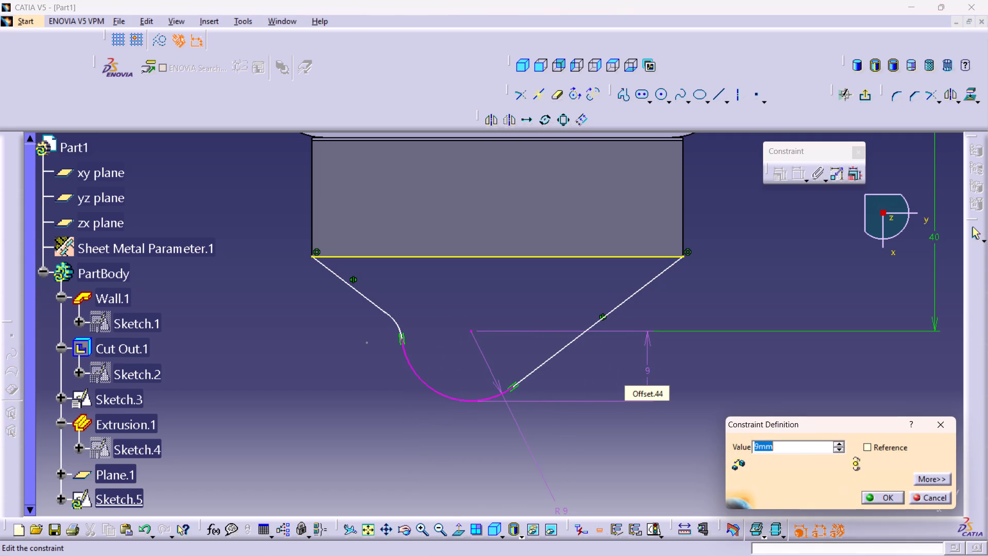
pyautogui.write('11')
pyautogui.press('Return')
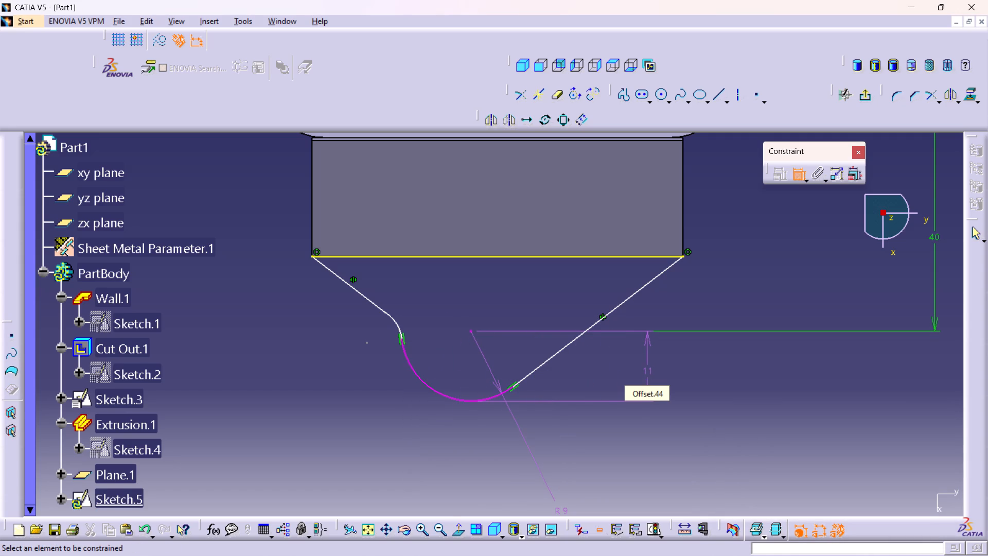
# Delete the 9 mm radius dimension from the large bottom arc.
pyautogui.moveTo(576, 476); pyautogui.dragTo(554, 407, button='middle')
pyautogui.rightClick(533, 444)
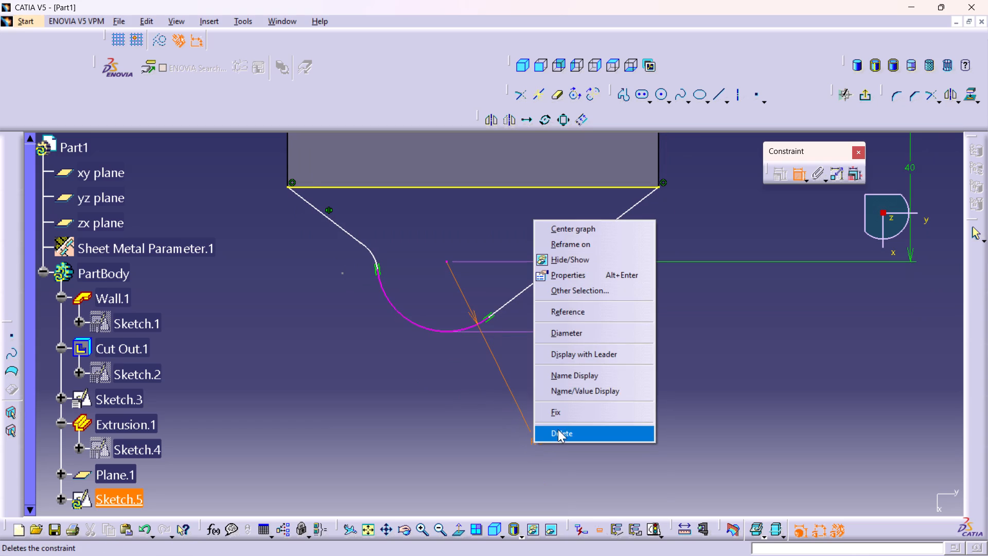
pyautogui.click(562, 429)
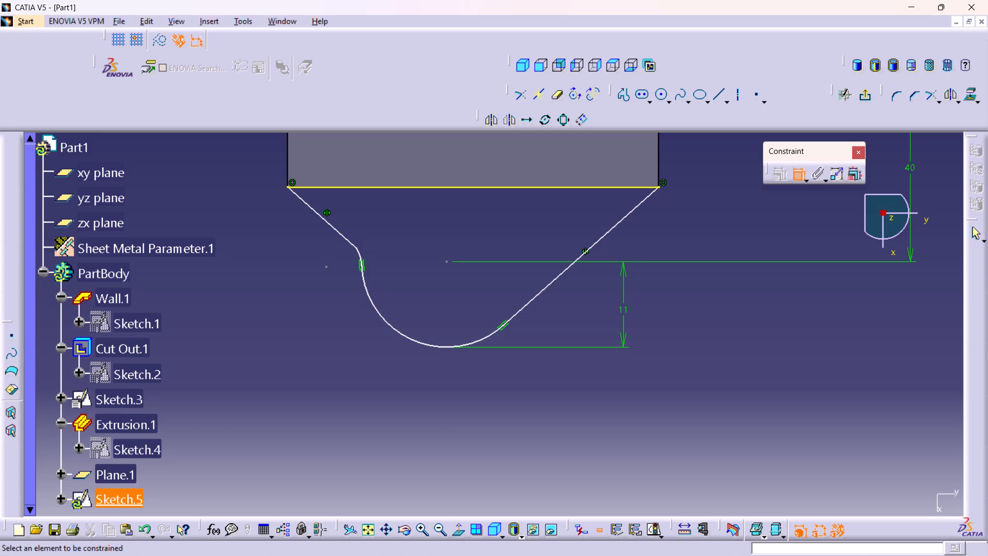
# Delete the whole tapering profile: both slanted lines, both arcs, and the leftover centre point with its 40 mm dimension.
pyautogui.rightClick(357, 249)
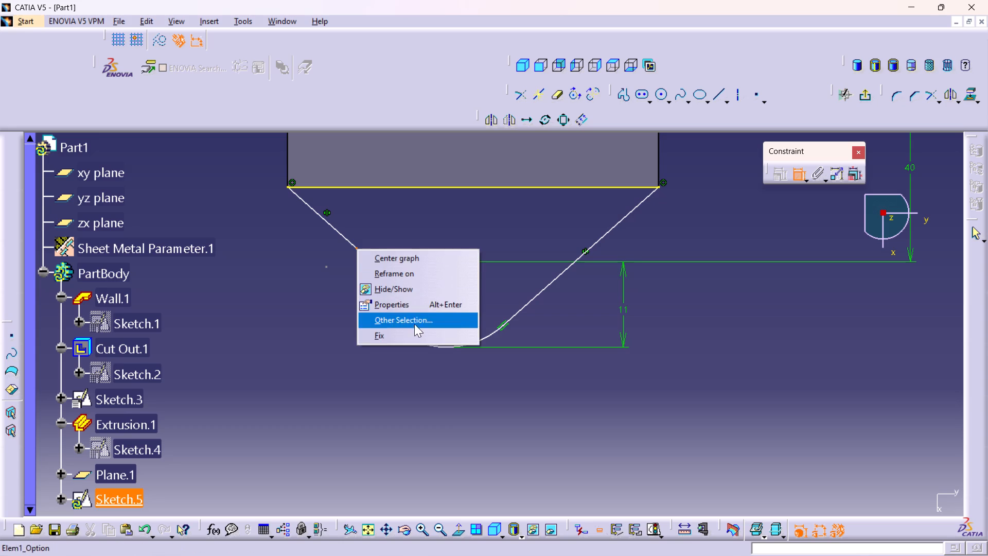
pyautogui.moveTo(796, 175); pyautogui.dragTo(795, 179)
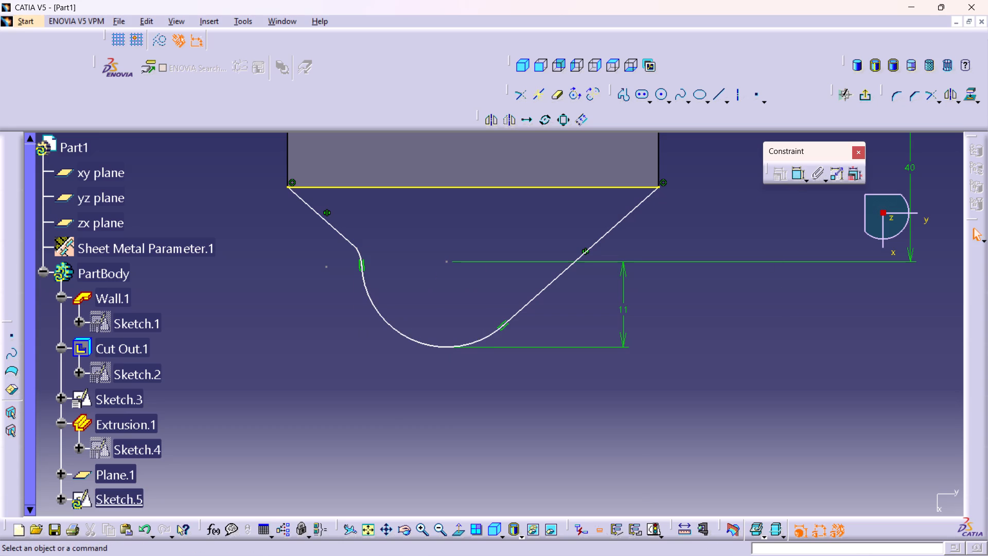
pyautogui.rightClick(357, 248)
pyautogui.click(392, 418)
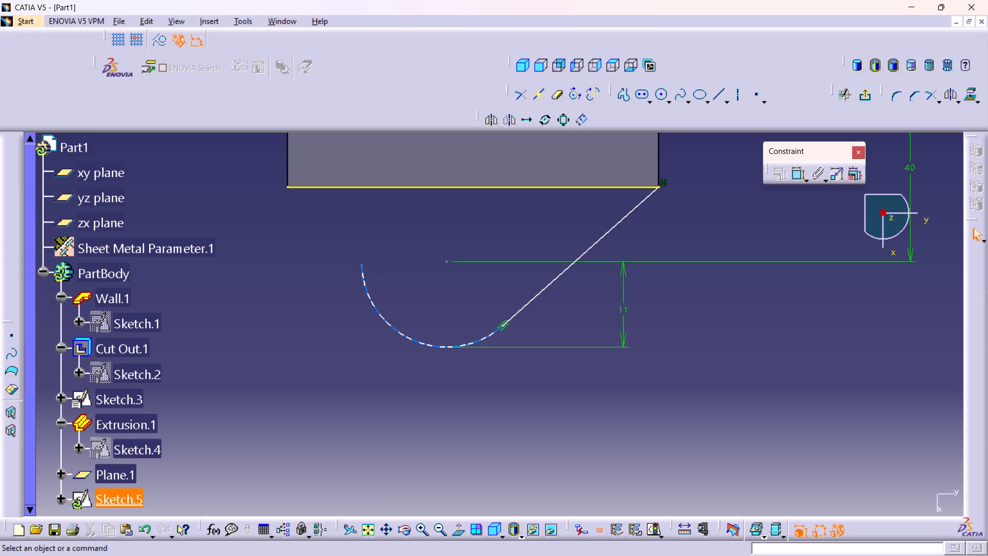
pyautogui.rightClick(386, 323)
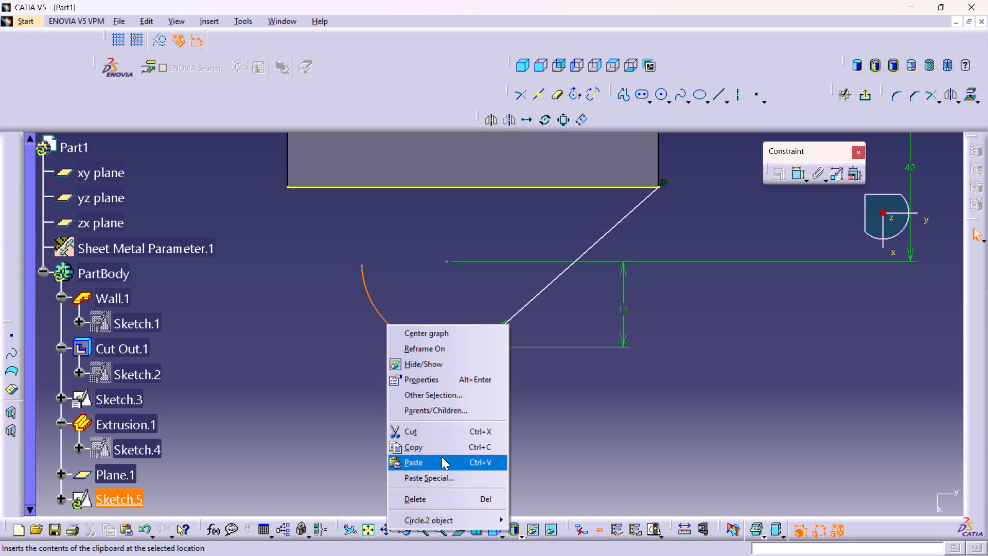
pyautogui.click(427, 496)
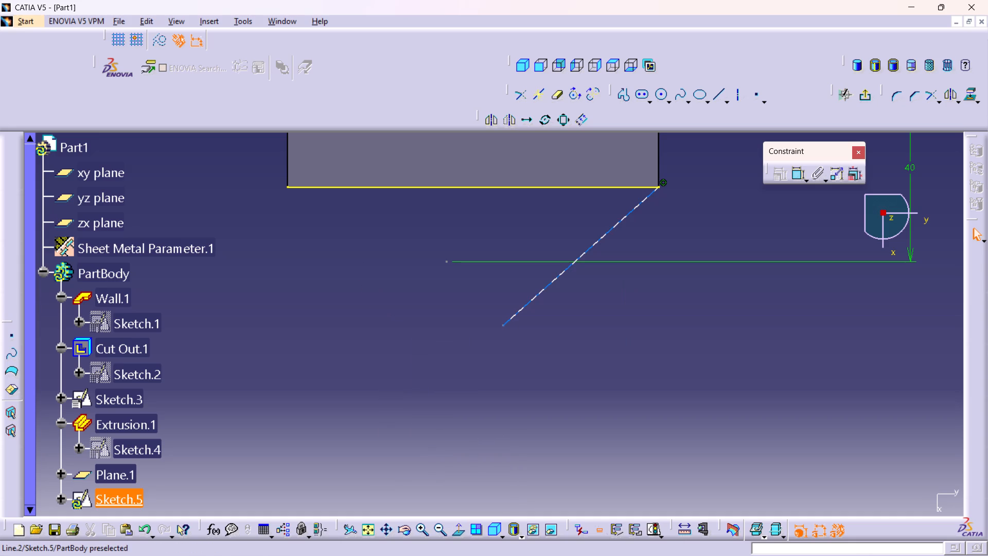
pyautogui.rightClick(542, 289)
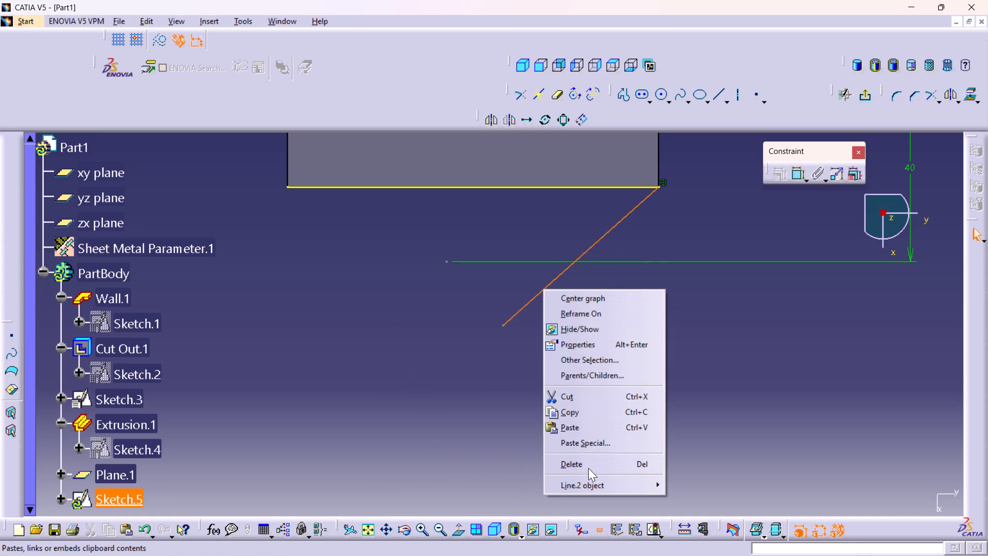
pyautogui.click(584, 462)
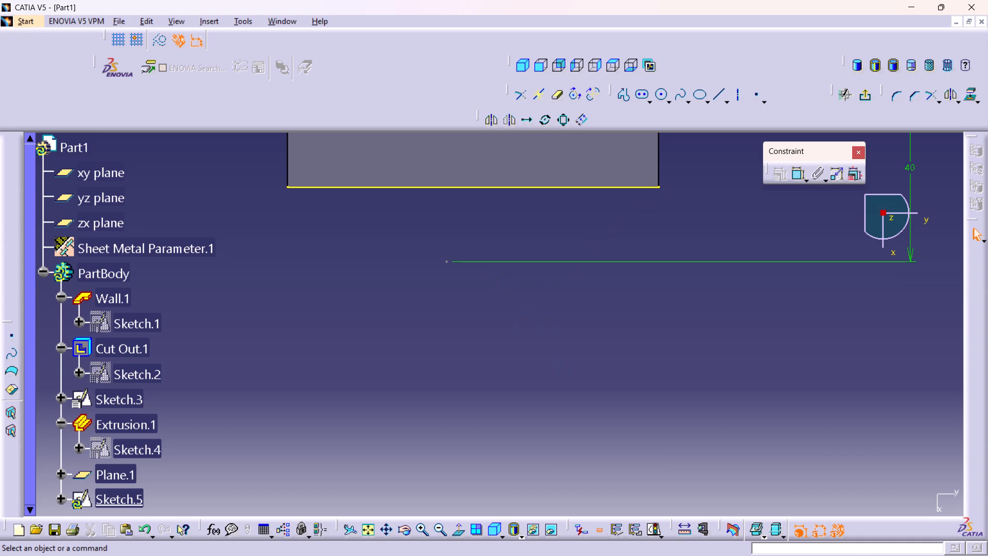
pyautogui.moveTo(484, 240); pyautogui.dragTo(384, 342)
pyautogui.press('Delete')
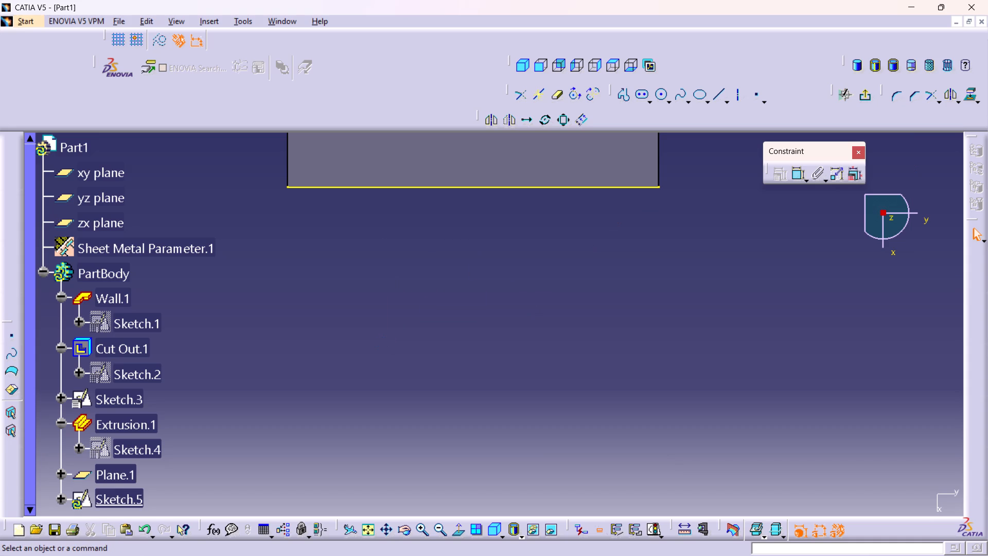
# Redraw the tapering profile between the wall edge's two lower corners with two slanted lines joined by a bottom arc of about 10 mm radius.
pyautogui.doubleClick(624, 96)
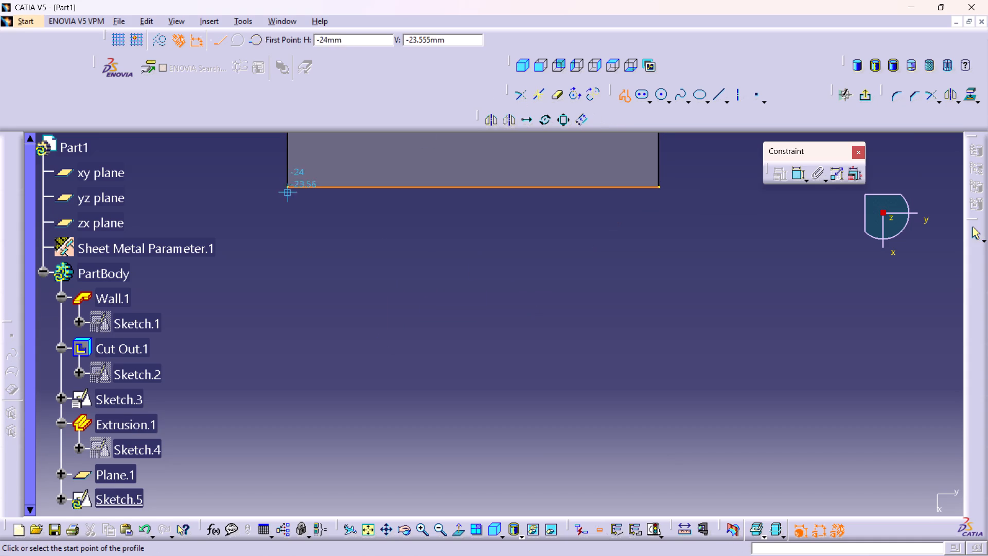
pyautogui.click(288, 188)
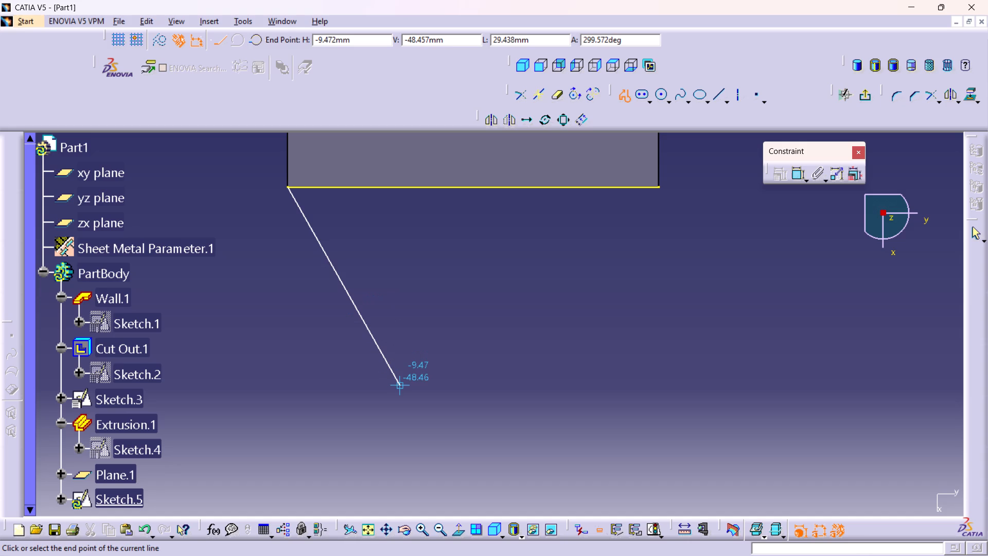
pyautogui.click(402, 387)
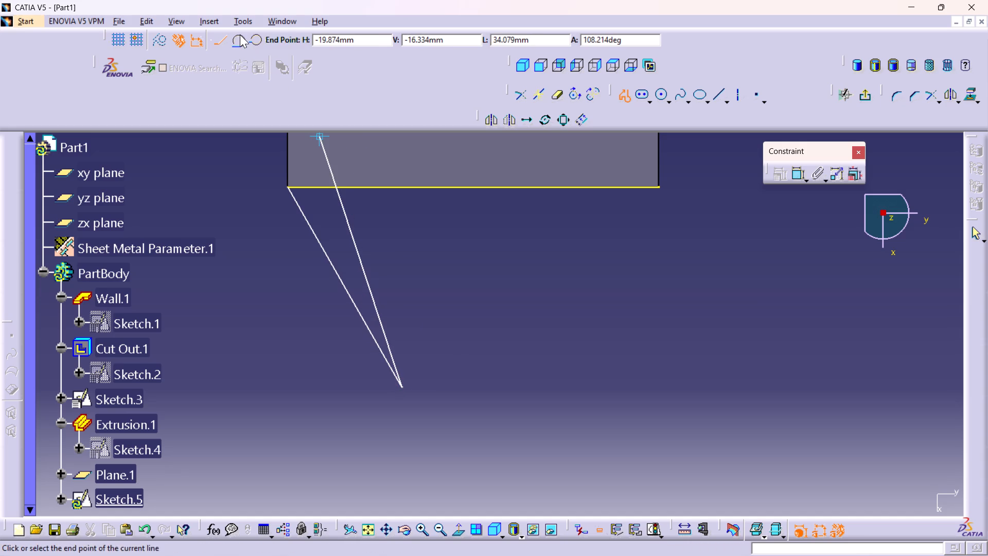
pyautogui.moveTo(240, 34); pyautogui.dragTo(240, 42)
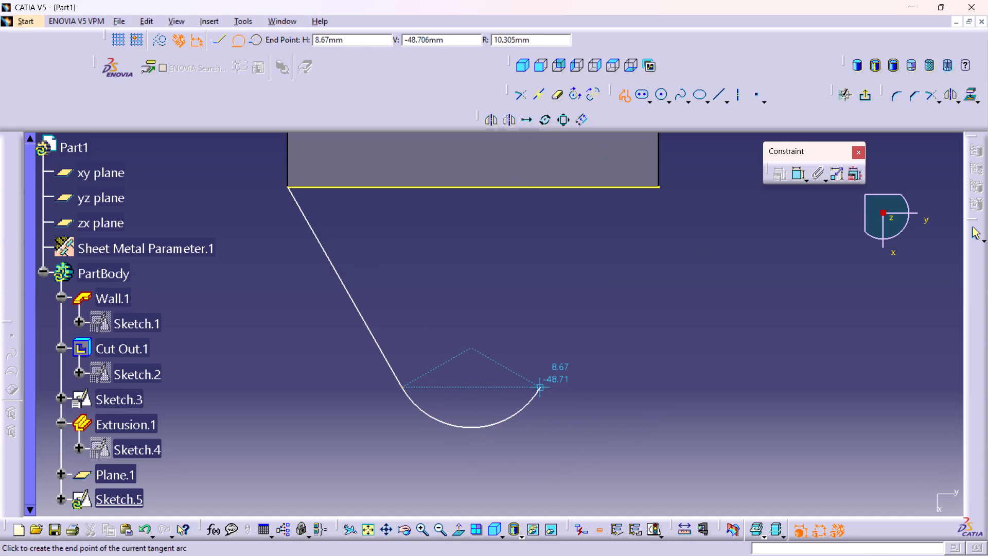
pyautogui.click(539, 388)
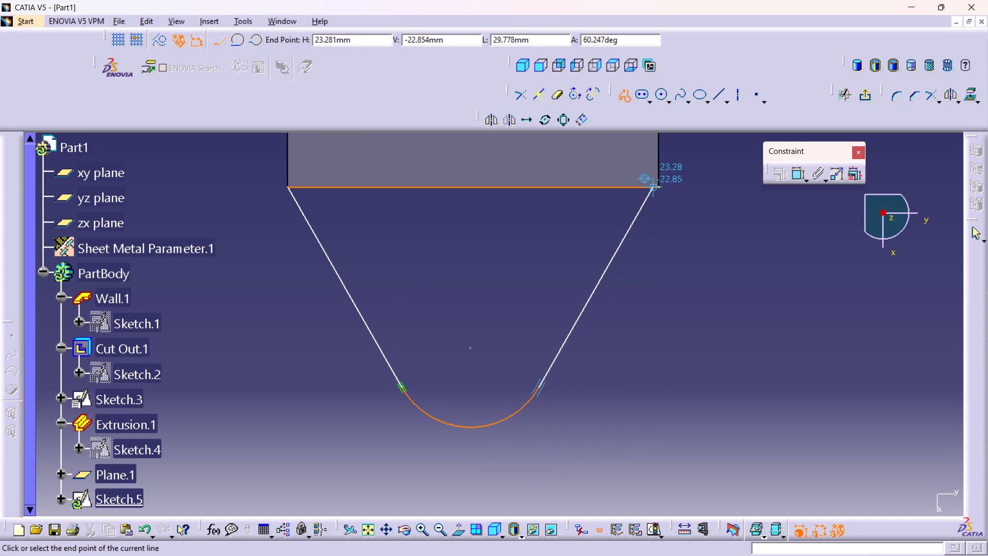
pyautogui.click(660, 192)
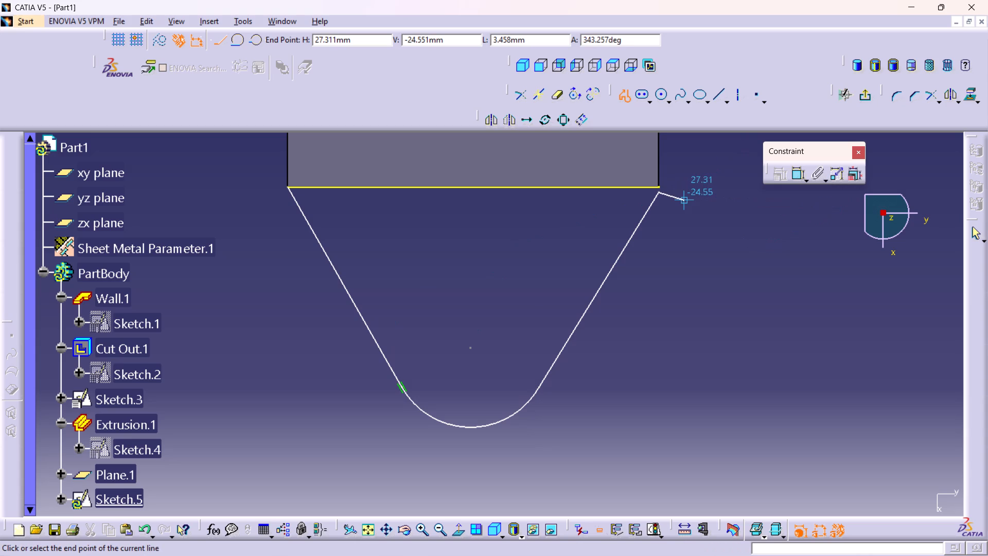
pyautogui.hotkey('ctrl', 'z')
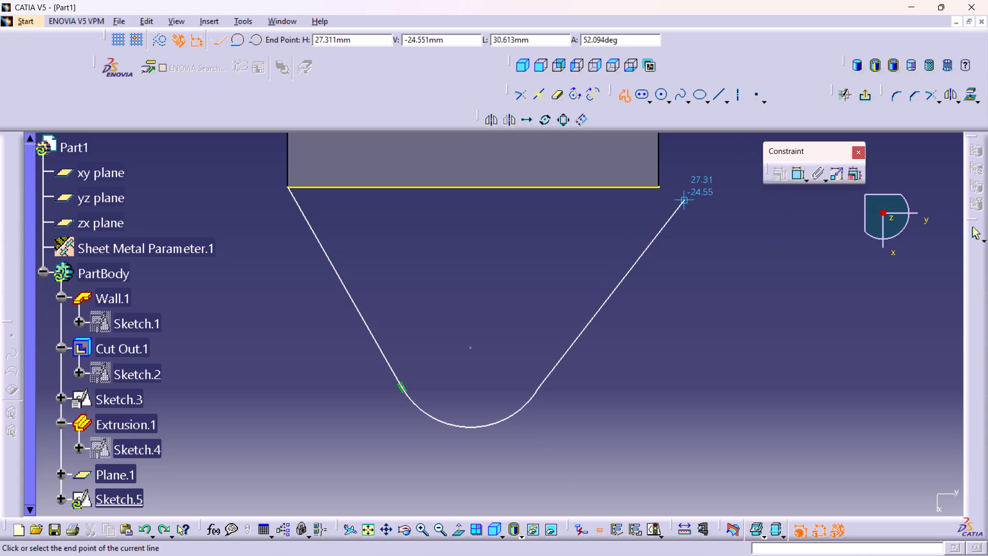
pyautogui.click(661, 187)
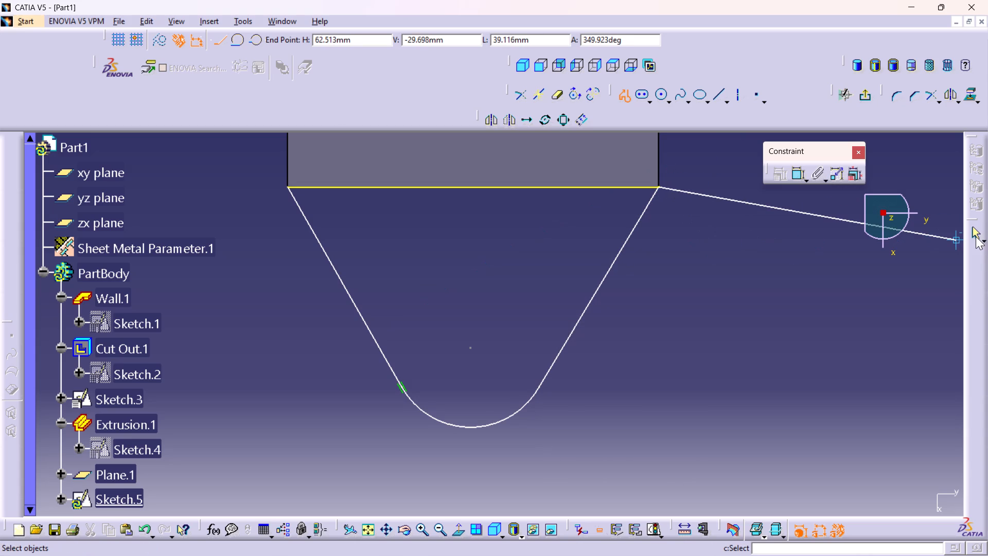
pyautogui.click(976, 235)
pyautogui.click(790, 318)
# Apply a tangency constraint between the bottom arc and the right slanted line.
pyautogui.doubleClick(796, 176)
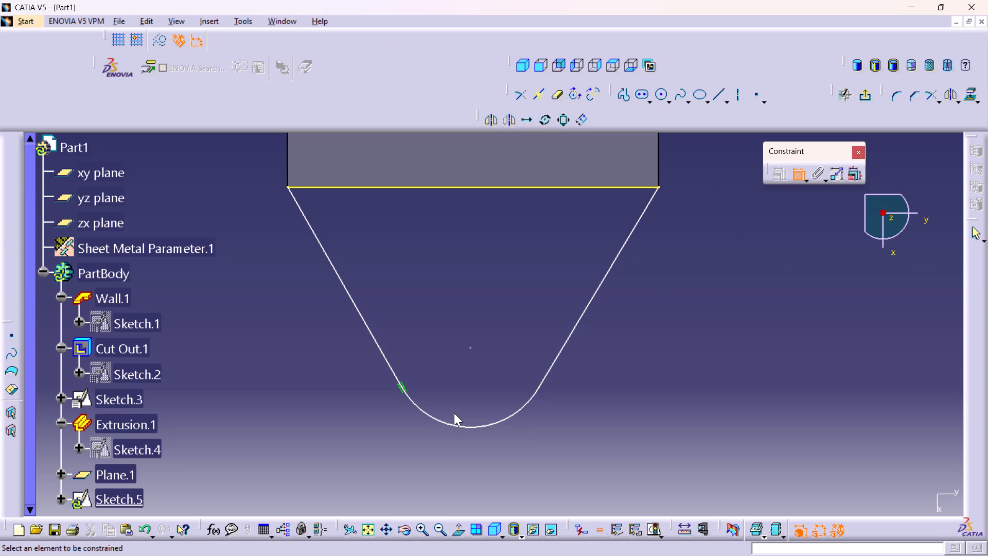
pyautogui.click(492, 424)
pyautogui.click(554, 358)
pyautogui.rightClick(582, 396)
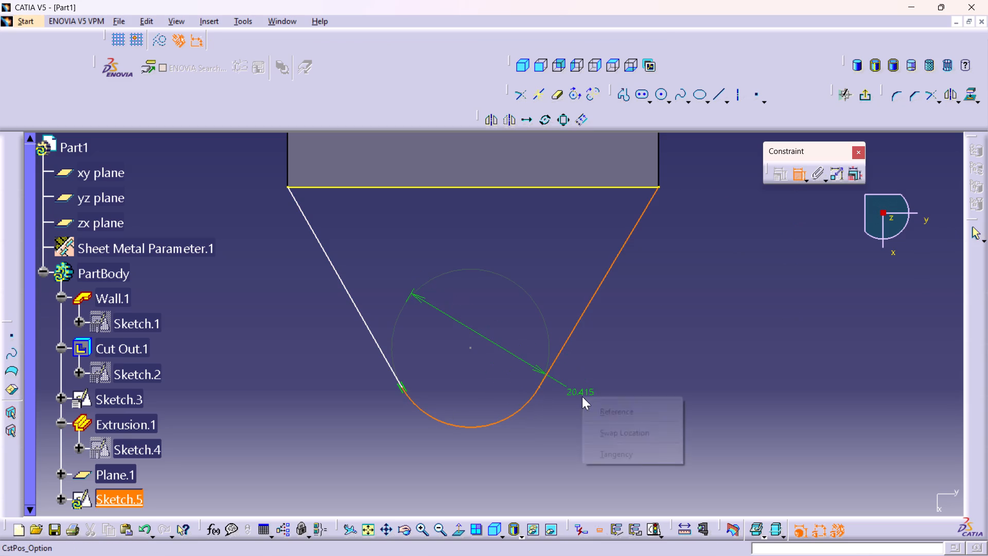
pyautogui.click(629, 458)
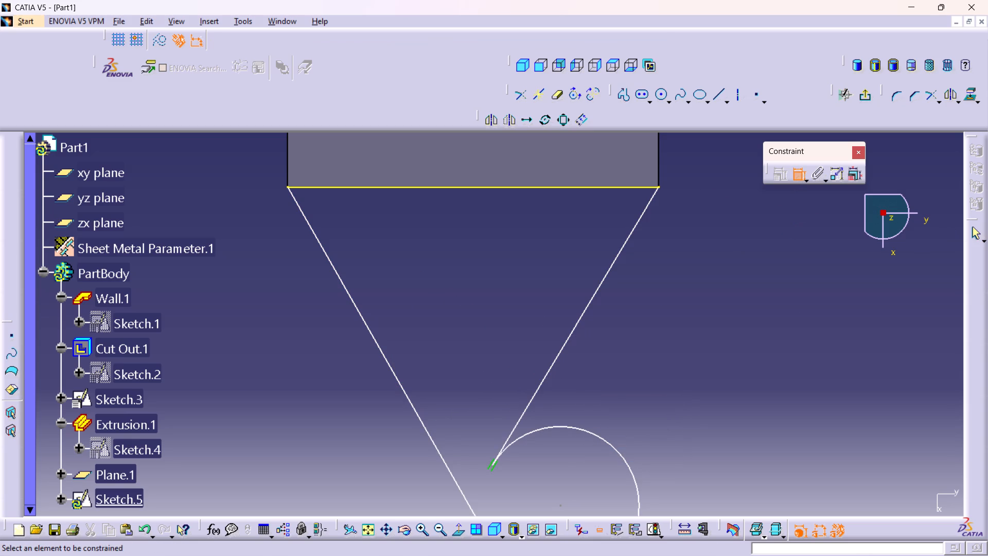
# Undo the tangency constraint that distorted the tapering profile's bottom arc.
pyautogui.hotkey('ctrl', 'z')
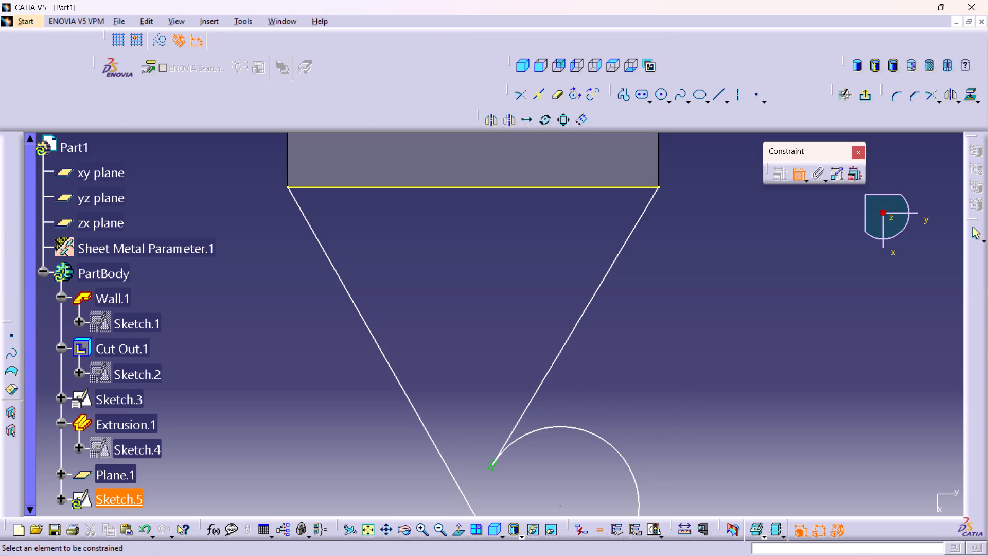
pyautogui.click(792, 175)
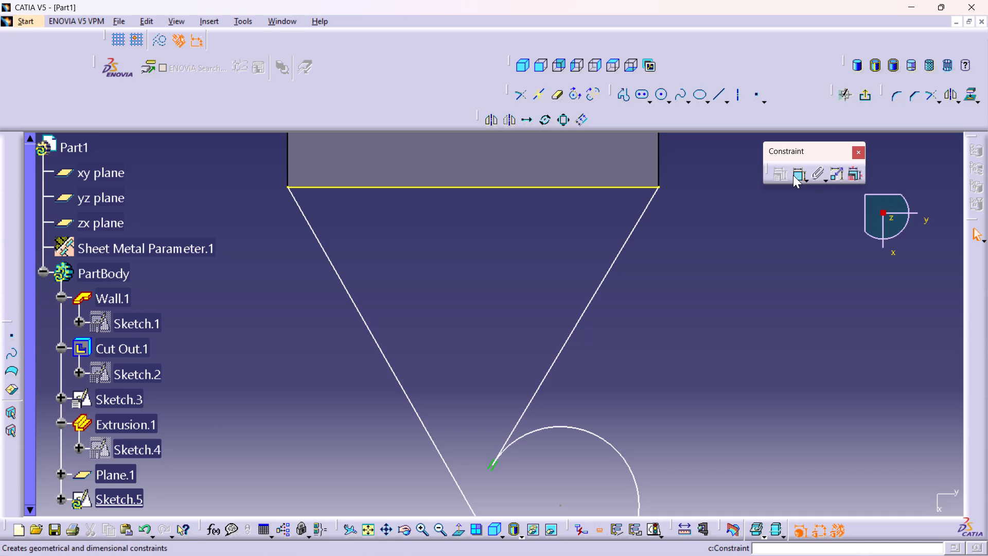
pyautogui.hotkey('ctrl', 'x')
pyautogui.hotkey('ctrl', 'z')
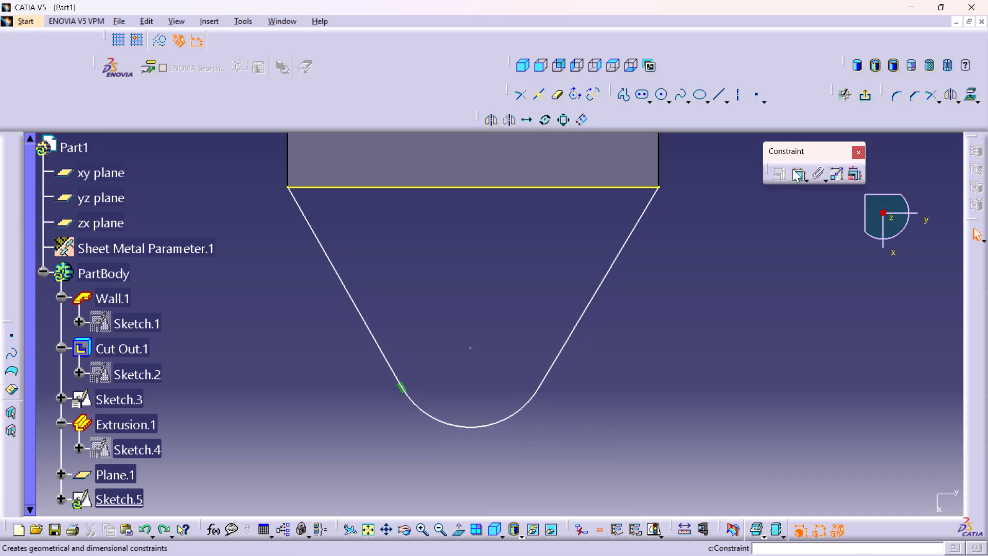
# Constrain the bottom arc and the right slanted line to be tangent.
pyautogui.doubleClick(795, 175)
pyautogui.click(522, 406)
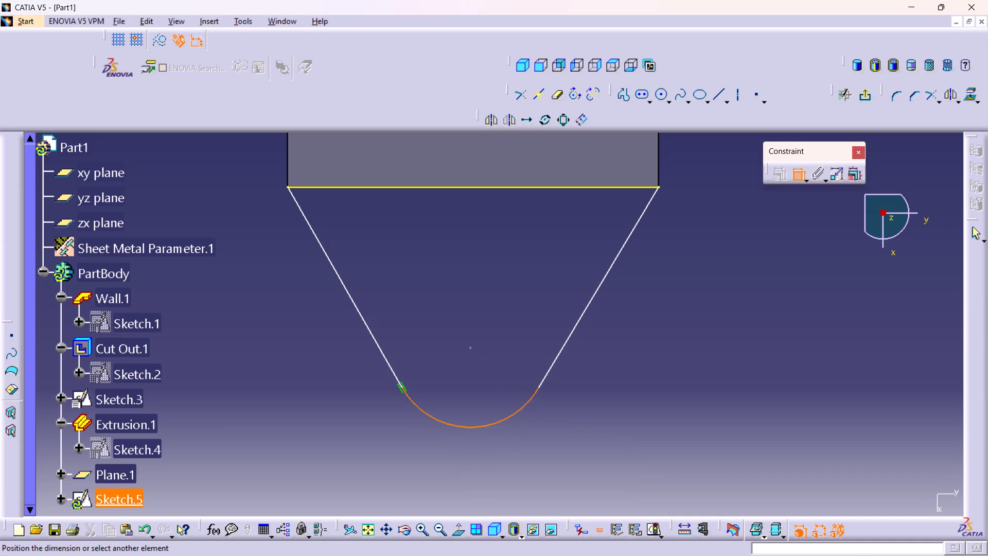
pyautogui.click(556, 359)
pyautogui.rightClick(570, 377)
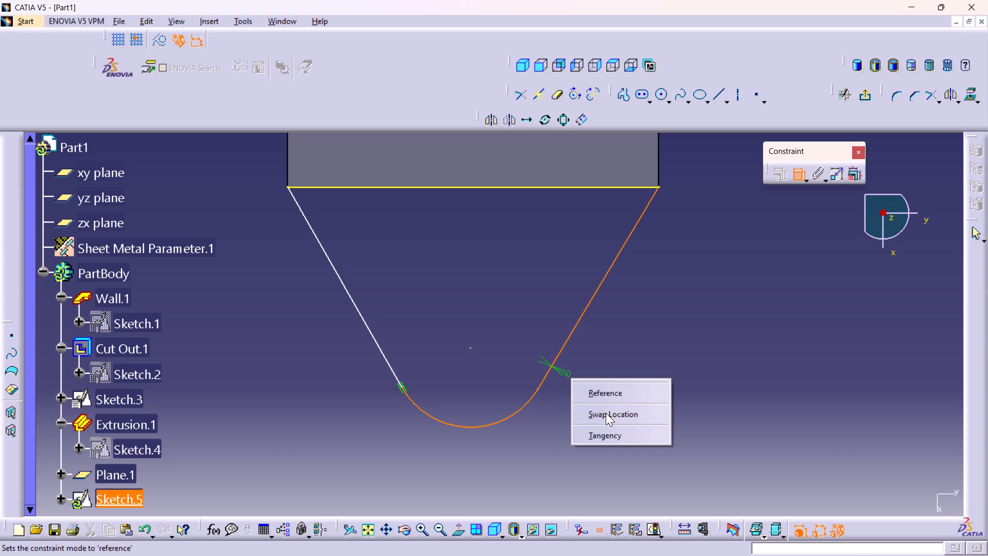
pyautogui.click(603, 433)
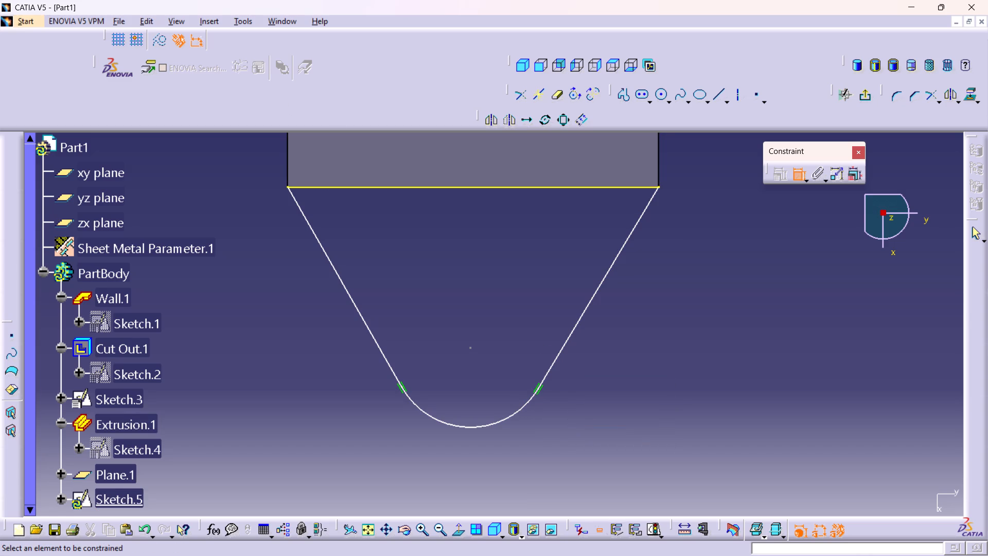
# Make the two slanted lines of the tapering profile symmetric about the sketch's vertical axis.
pyautogui.moveTo(410, 258); pyautogui.dragTo(422, 270, button='middle')
pyautogui.rightClick(410, 258)
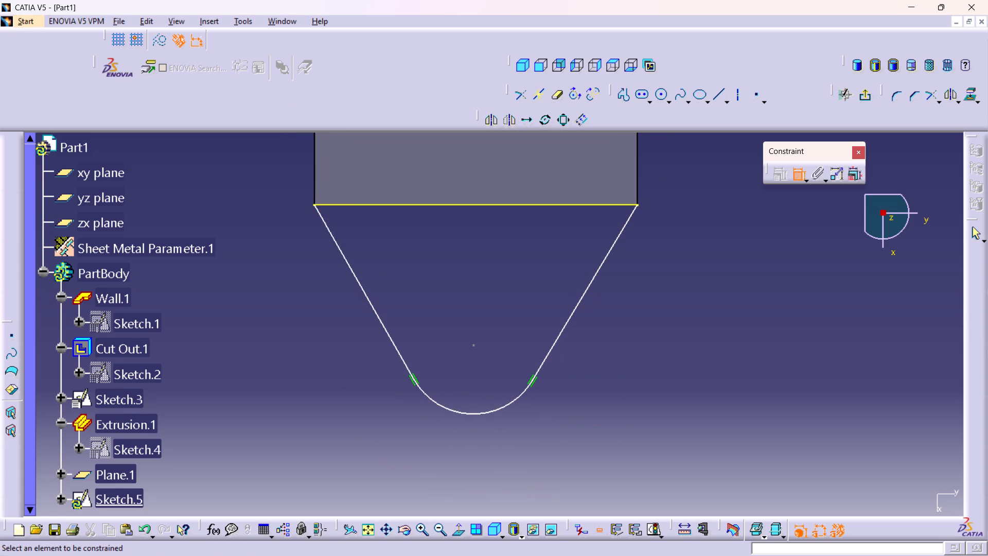
pyautogui.moveTo(349, 272); pyautogui.dragTo(354, 273)
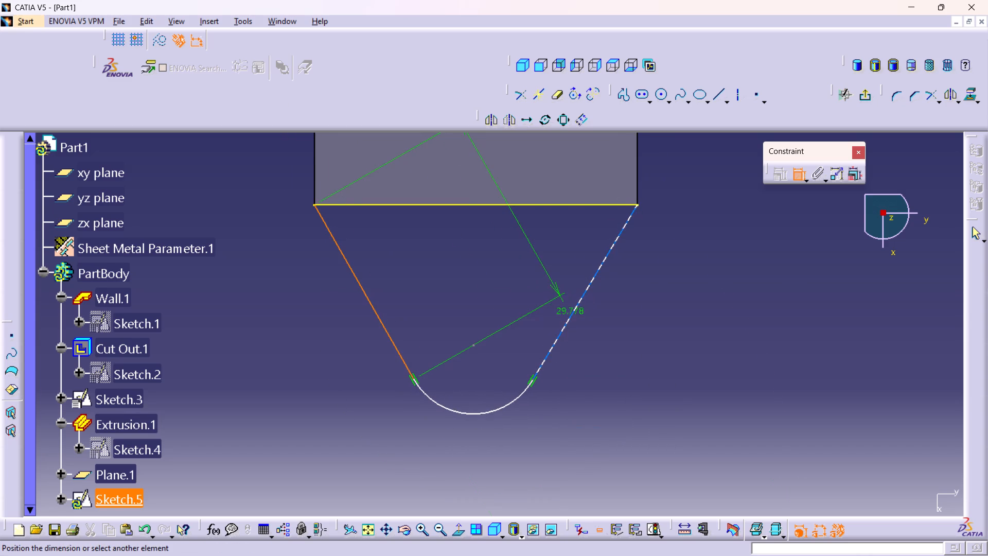
pyautogui.click(571, 314)
pyautogui.rightClick(478, 225)
pyautogui.click(528, 322)
pyautogui.moveTo(496, 214); pyautogui.dragTo(500, 250, button='middle')
pyautogui.rightClick(496, 214)
pyautogui.moveTo(487, 161); pyautogui.dragTo(492, 275, button='middle')
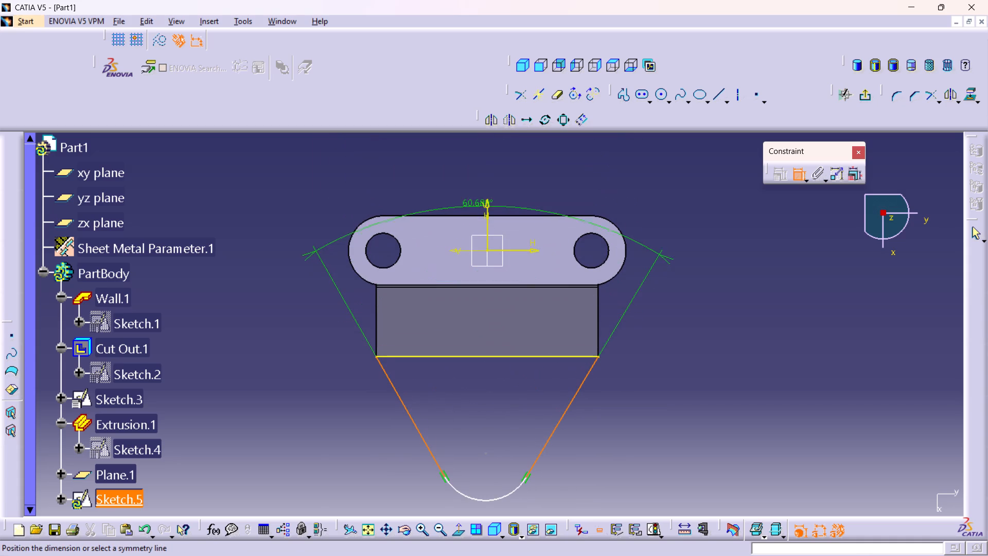
pyautogui.click(489, 201)
# Dimension the bottom arc's radius, set it to 9 mm, and exit the sketch.
pyautogui.moveTo(502, 354); pyautogui.dragTo(498, 338, button='middle')
pyautogui.rightClick(502, 354)
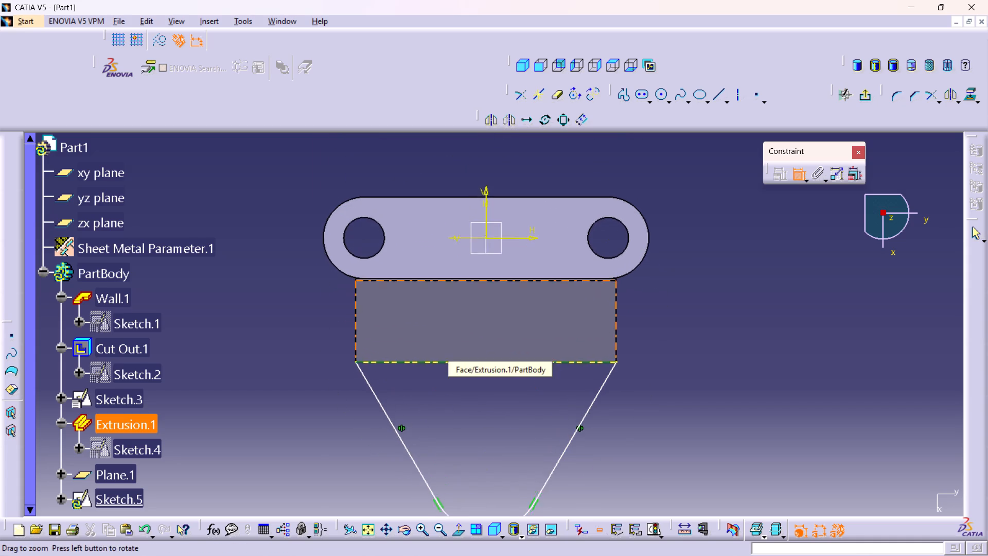
pyautogui.moveTo(498, 338); pyautogui.dragTo(498, 336, button='middle')
pyautogui.moveTo(493, 396); pyautogui.dragTo(488, 321, button='middle')
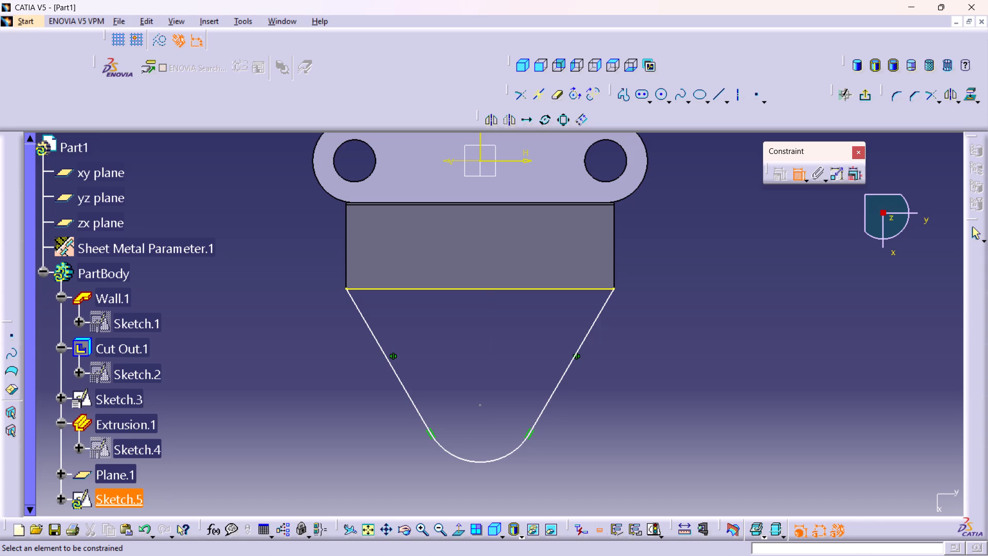
pyautogui.moveTo(499, 459); pyautogui.dragTo(505, 461)
pyautogui.click(542, 476)
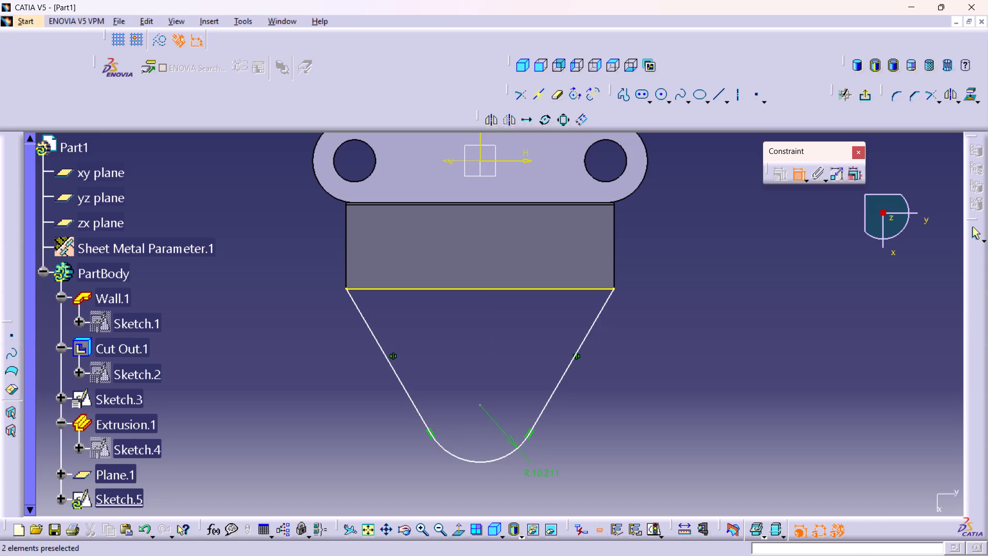
pyautogui.doubleClick(537, 472)
pyautogui.press('9')
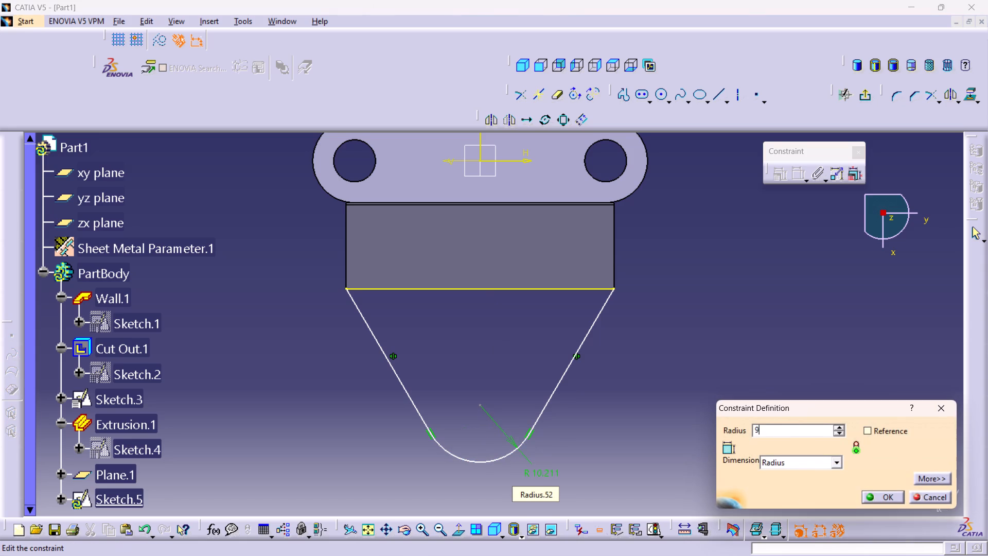
pyautogui.press('Return')
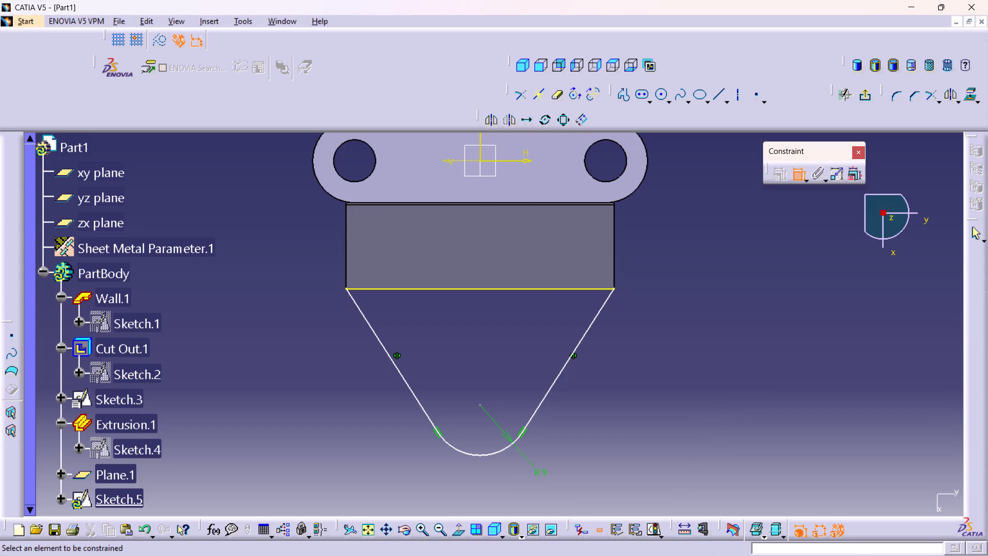
pyautogui.click(864, 94)
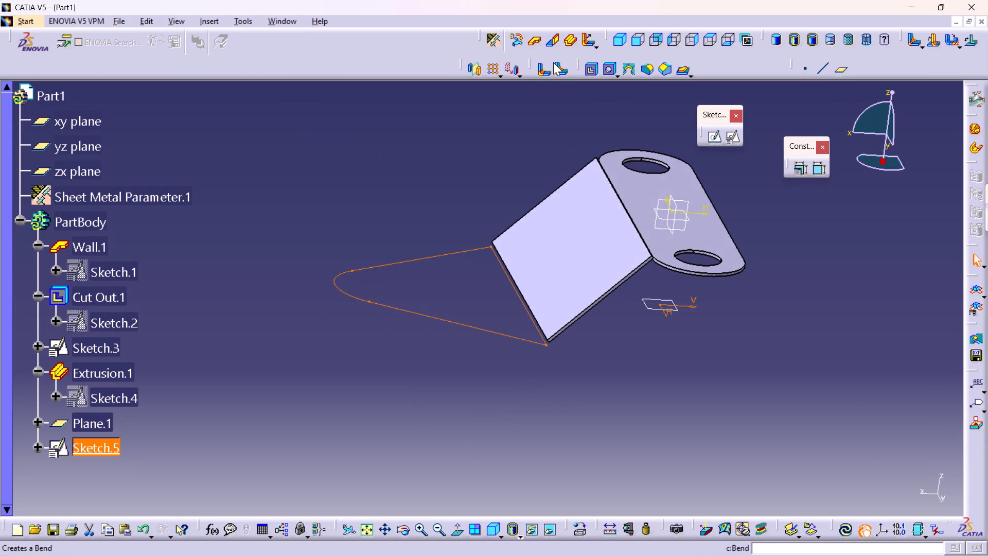
# Create a sheet metal wall from the tapering profile Sketch.5.
pyautogui.click(533, 39)
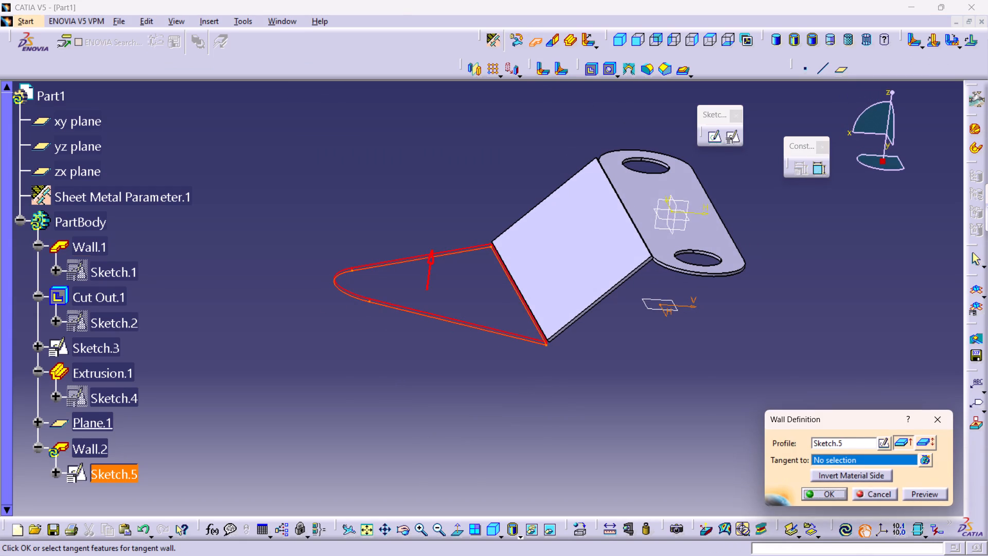
pyautogui.click(830, 496)
pyautogui.click(501, 423)
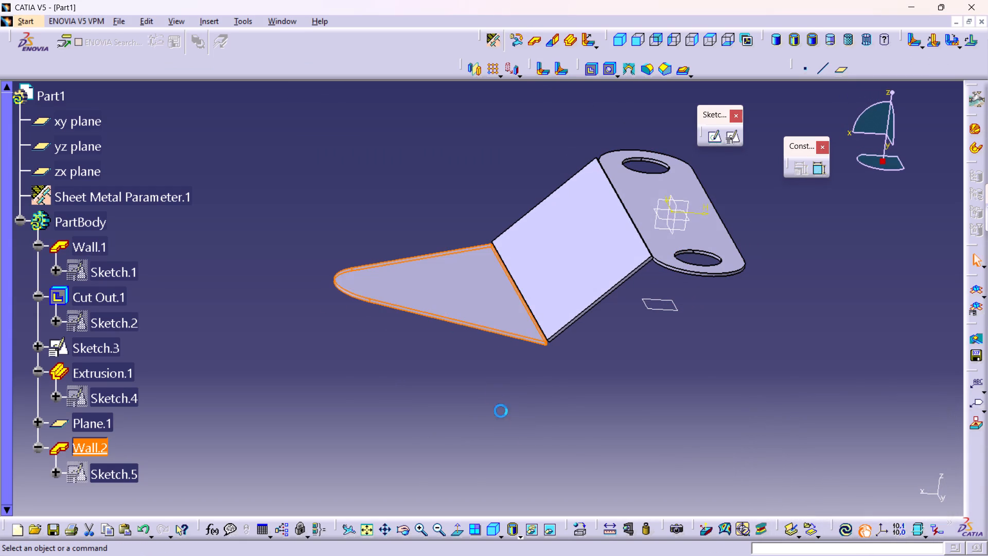
# Reopen Sketch.5 of the tapering wall and delete the yellow line joining the upper ends of the two slanted lines.
pyautogui.moveTo(489, 345); pyautogui.dragTo(458, 239, button='middle')
pyautogui.rightClick(489, 345)
pyautogui.moveTo(599, 367); pyautogui.dragTo(610, 421, button='middle')
pyautogui.rightClick(599, 367)
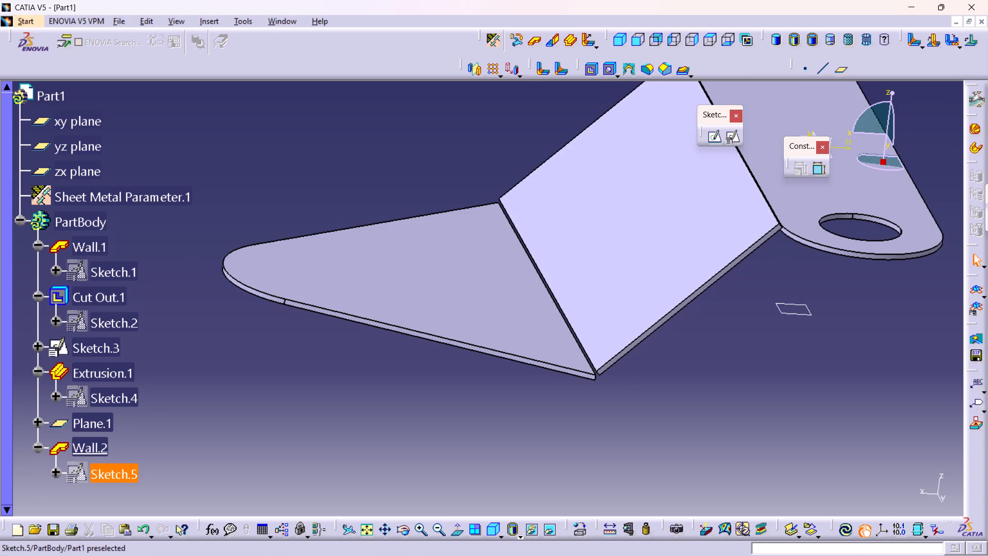
pyautogui.doubleClick(104, 478)
pyautogui.moveTo(456, 332); pyautogui.dragTo(455, 225, button='middle')
pyautogui.rightClick(456, 332)
pyautogui.moveTo(454, 265); pyautogui.dragTo(429, 475, button='middle')
pyautogui.moveTo(416, 414); pyautogui.dragTo(427, 383, button='middle')
pyautogui.moveTo(416, 414); pyautogui.dragTo(427, 383, button='right')
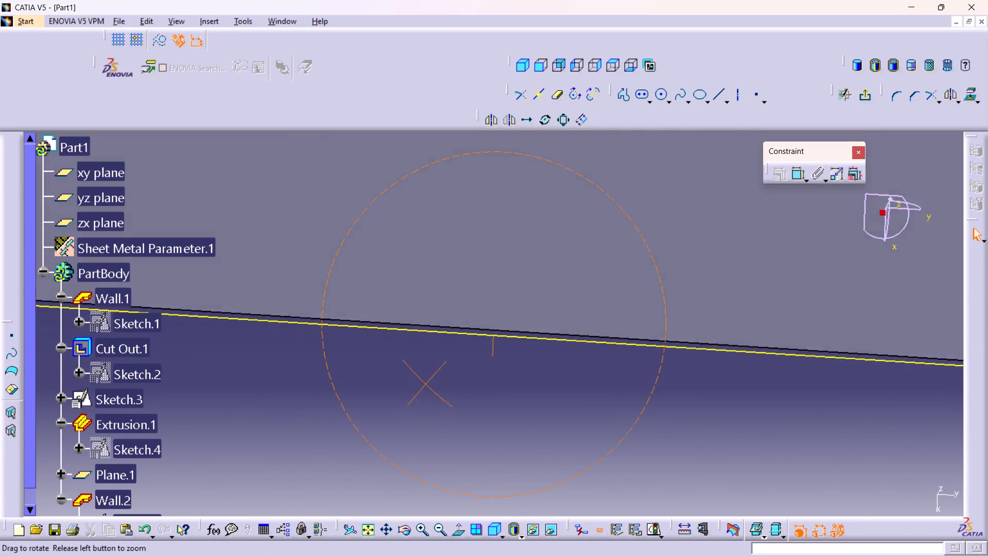
pyautogui.moveTo(427, 383); pyautogui.dragTo(499, 247, button='middle')
pyautogui.moveTo(427, 383); pyautogui.dragTo(500, 247, button='right')
pyautogui.moveTo(510, 387); pyautogui.dragTo(517, 415, button='middle')
pyautogui.rightClick(510, 387)
pyautogui.moveTo(485, 262); pyautogui.dragTo(493, 312, button='middle')
pyautogui.rightClick(485, 262)
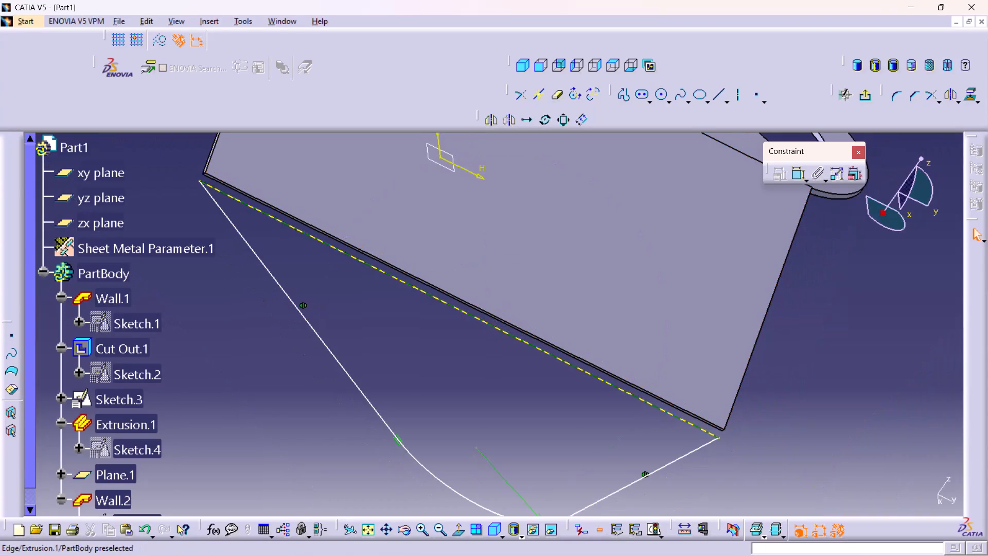
pyautogui.moveTo(474, 344); pyautogui.dragTo(593, 418, button='middle')
pyautogui.moveTo(474, 344); pyautogui.dragTo(593, 418, button='right')
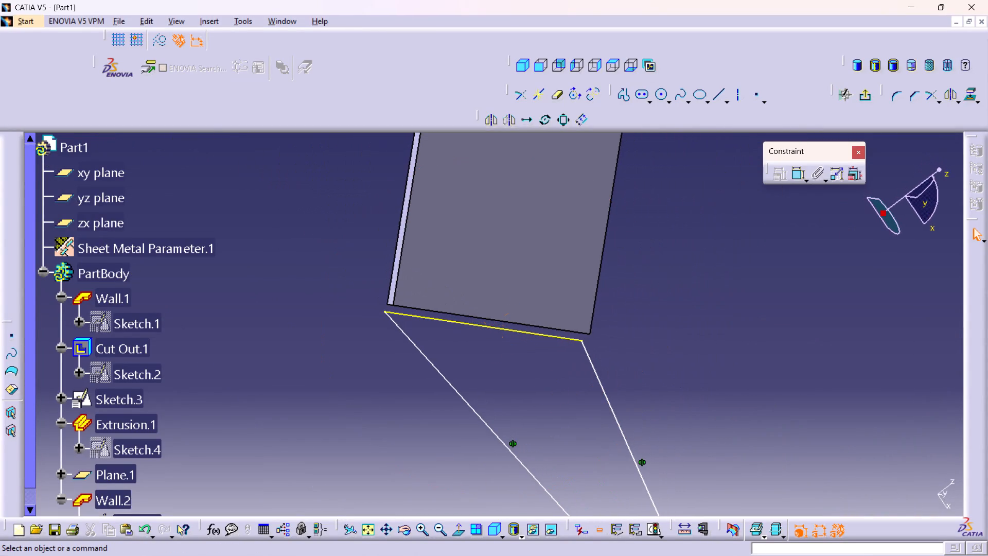
pyautogui.moveTo(465, 335); pyautogui.dragTo(443, 272, button='middle')
pyautogui.rightClick(465, 335)
pyautogui.rightClick(393, 318)
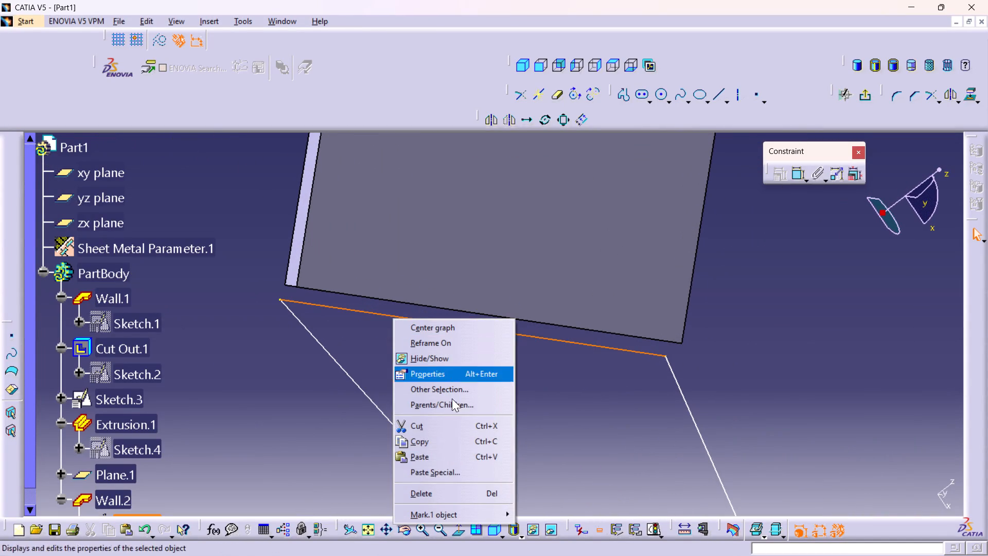
pyautogui.click(426, 490)
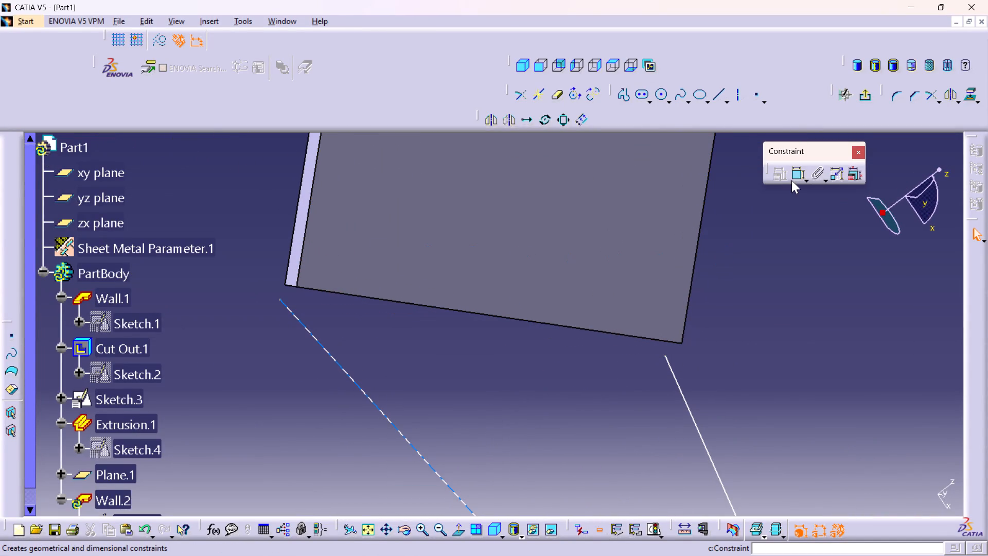
# Make the left slanted line's upper endpoint coincident with the nearest lower corner of the sloped wall Extrusion.1.
pyautogui.click(798, 171)
pyautogui.moveTo(798, 171); pyautogui.dragTo(798, 179)
pyautogui.moveTo(359, 334); pyautogui.dragTo(337, 275, button='middle')
pyautogui.rightClick(359, 334)
pyautogui.moveTo(244, 320); pyautogui.dragTo(251, 342, button='middle')
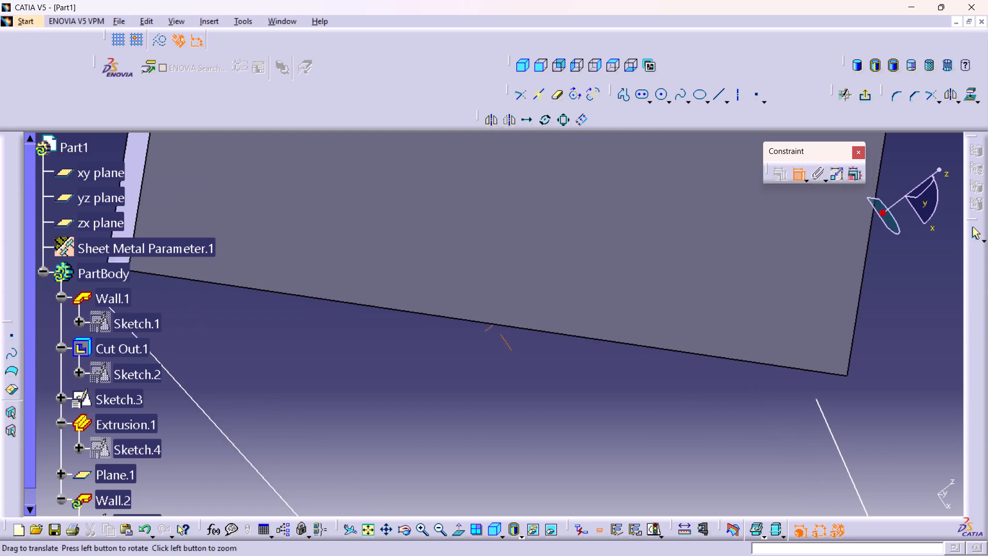
pyautogui.moveTo(251, 342); pyautogui.dragTo(396, 410, button='middle')
pyautogui.moveTo(350, 394); pyautogui.dragTo(388, 427, button='middle')
pyautogui.moveTo(350, 394); pyautogui.dragTo(388, 427, button='right')
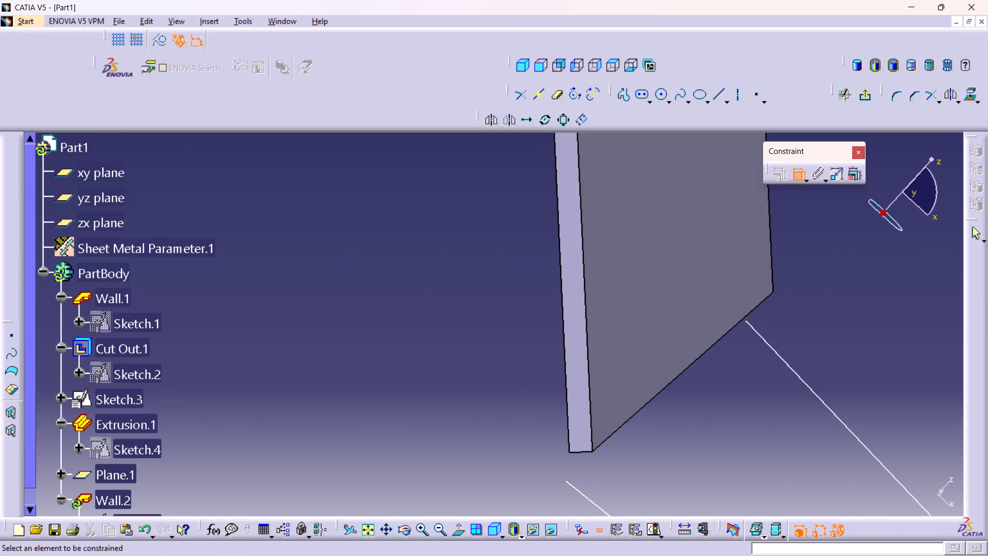
pyautogui.moveTo(633, 437); pyautogui.dragTo(626, 422, button='middle')
pyautogui.moveTo(633, 437); pyautogui.dragTo(626, 424, button='right')
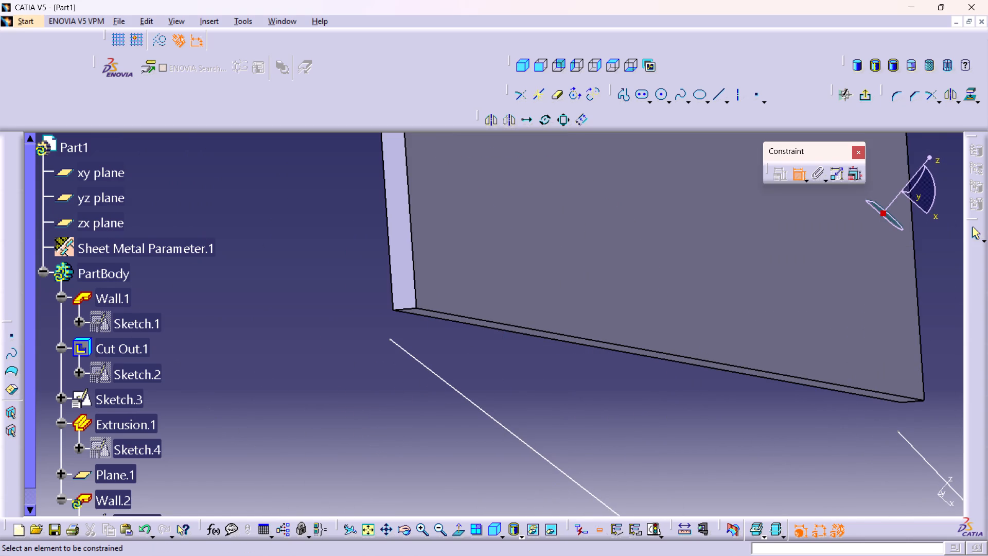
pyautogui.click(388, 339)
pyautogui.moveTo(392, 310); pyautogui.dragTo(389, 315)
pyautogui.rightClick(347, 322)
pyautogui.click(393, 416)
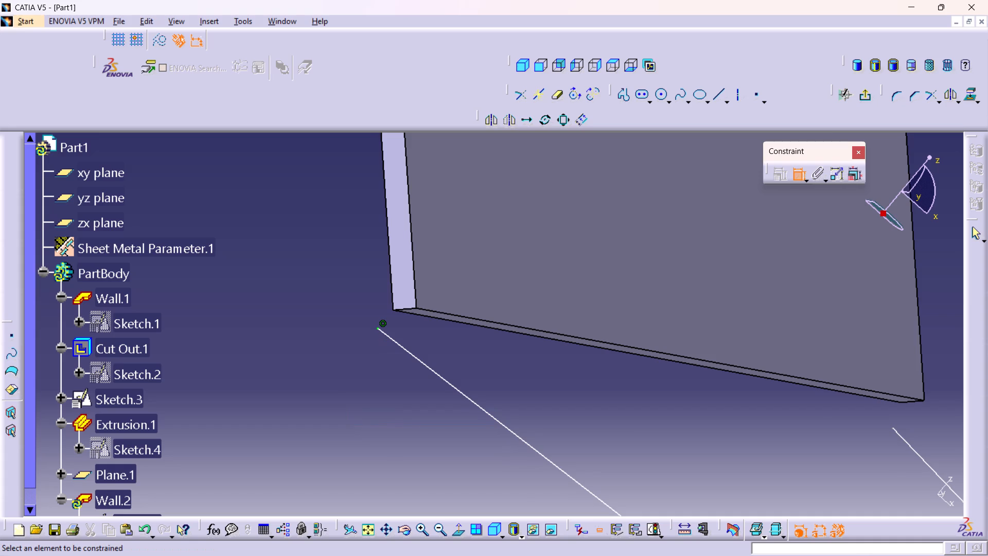
# Make the right slanted line's upper endpoint coincident with the sloped wall's opposite lower corner, and exit the sketch.
pyautogui.moveTo(647, 391); pyautogui.dragTo(647, 408, button='middle')
pyautogui.rightClick(647, 391)
pyautogui.moveTo(867, 470); pyautogui.dragTo(520, 457, button='middle')
pyautogui.moveTo(838, 477); pyautogui.dragTo(518, 455, button='right')
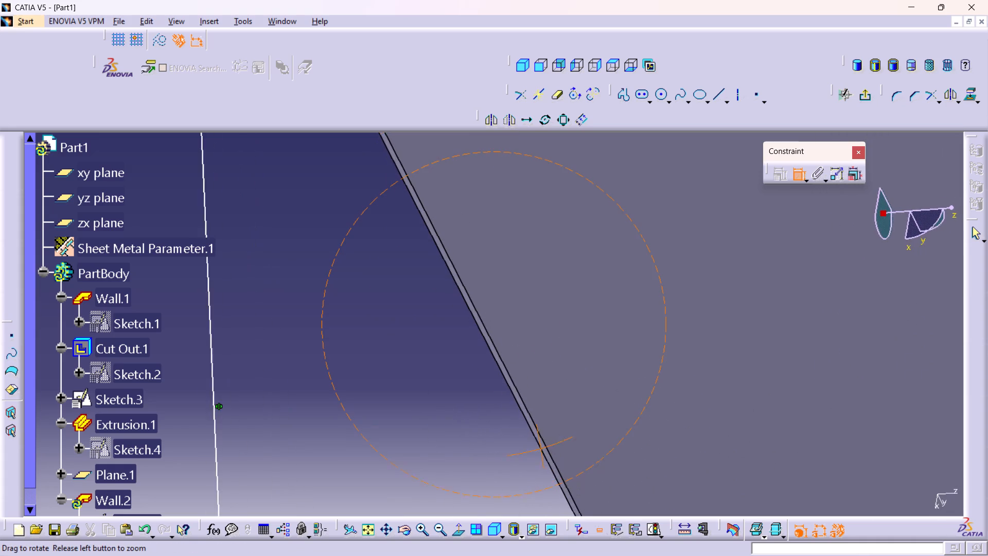
pyautogui.moveTo(571, 386); pyautogui.dragTo(657, 550, button='middle')
pyautogui.rightClick(571, 386)
pyautogui.moveTo(553, 482); pyautogui.dragTo(503, 374, button='middle')
pyautogui.moveTo(550, 481); pyautogui.dragTo(503, 374, button='right')
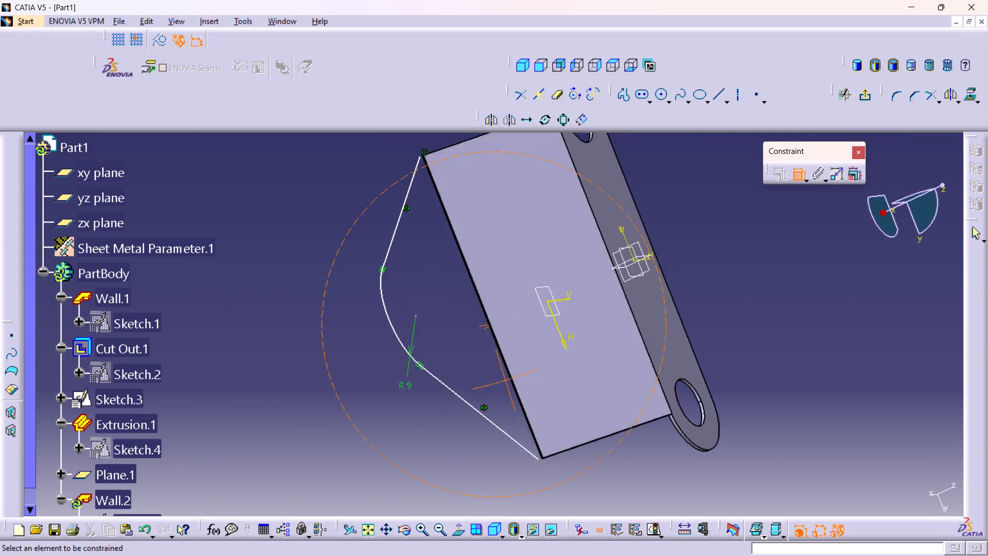
pyautogui.moveTo(503, 374); pyautogui.dragTo(451, 257, button='right')
pyautogui.moveTo(503, 374); pyautogui.dragTo(451, 257, button='middle')
pyautogui.moveTo(496, 454); pyautogui.dragTo(486, 326, button='middle')
pyautogui.rightClick(496, 454)
pyautogui.moveTo(482, 395); pyautogui.dragTo(474, 253, button='middle')
pyautogui.moveTo(478, 390); pyautogui.dragTo(474, 253, button='right')
pyautogui.moveTo(528, 289); pyautogui.dragTo(480, 387, button='middle')
pyautogui.moveTo(518, 310); pyautogui.dragTo(480, 386, button='right')
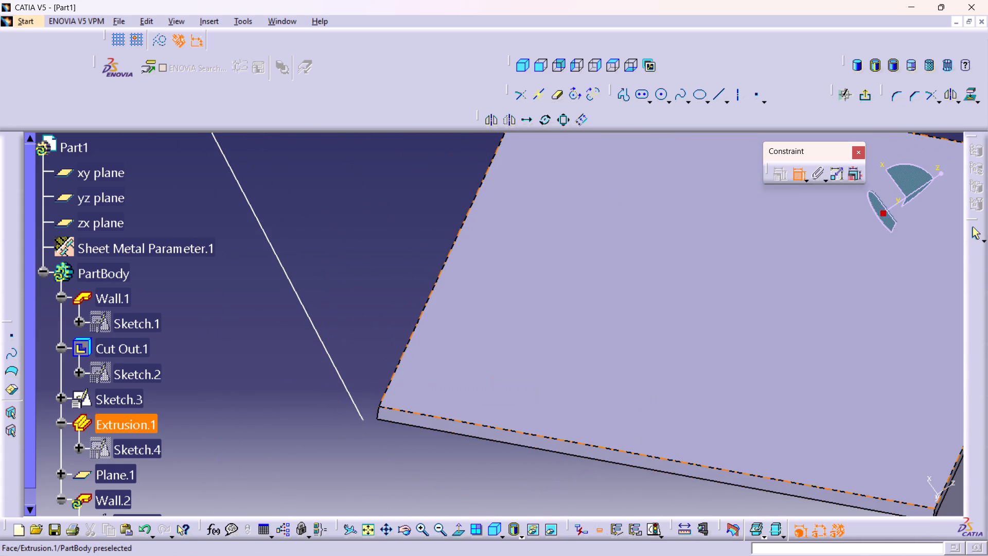
pyautogui.click(365, 421)
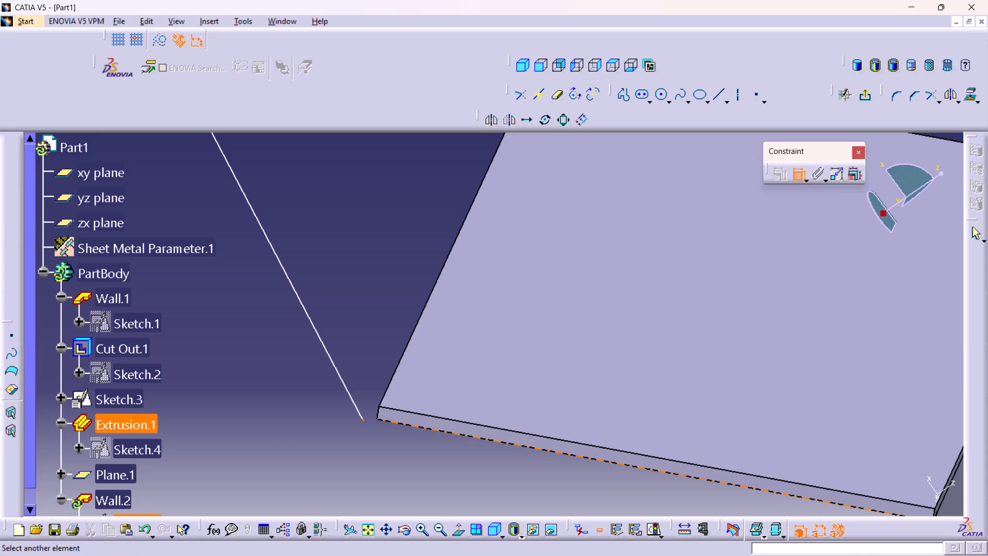
pyautogui.moveTo(377, 419); pyautogui.dragTo(376, 426)
pyautogui.rightClick(349, 458)
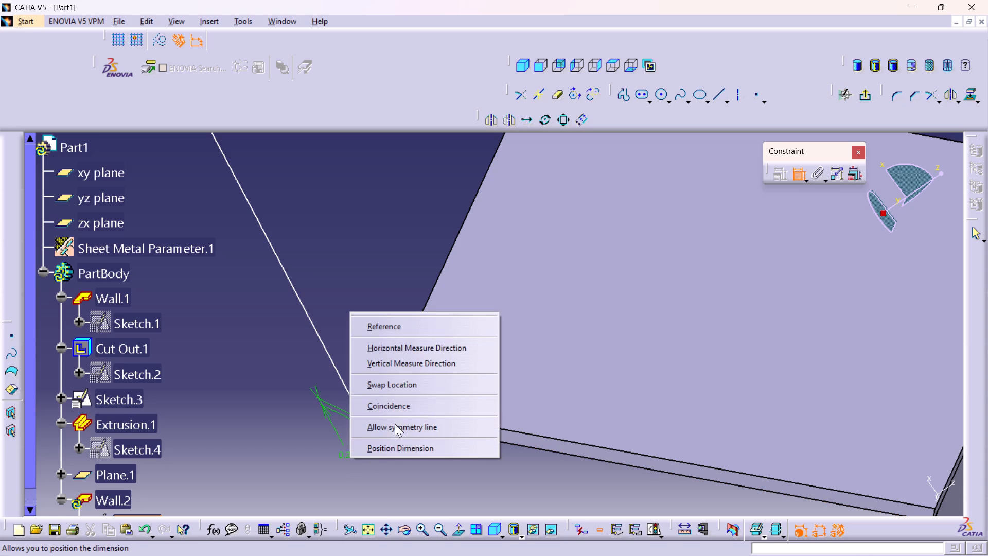
pyautogui.click(389, 406)
pyautogui.moveTo(337, 379); pyautogui.dragTo(413, 515, button='middle')
pyautogui.rightClick(337, 379)
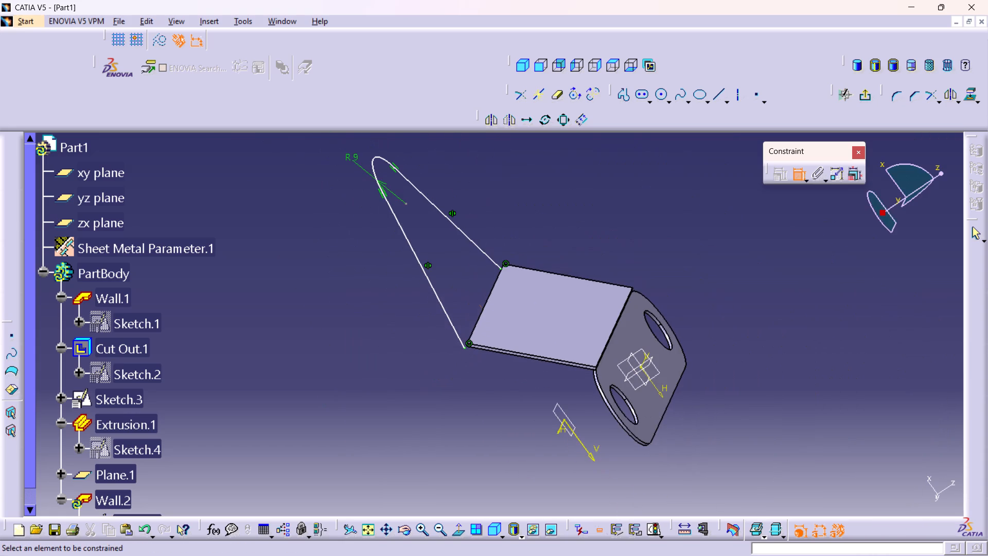
pyautogui.click(864, 91)
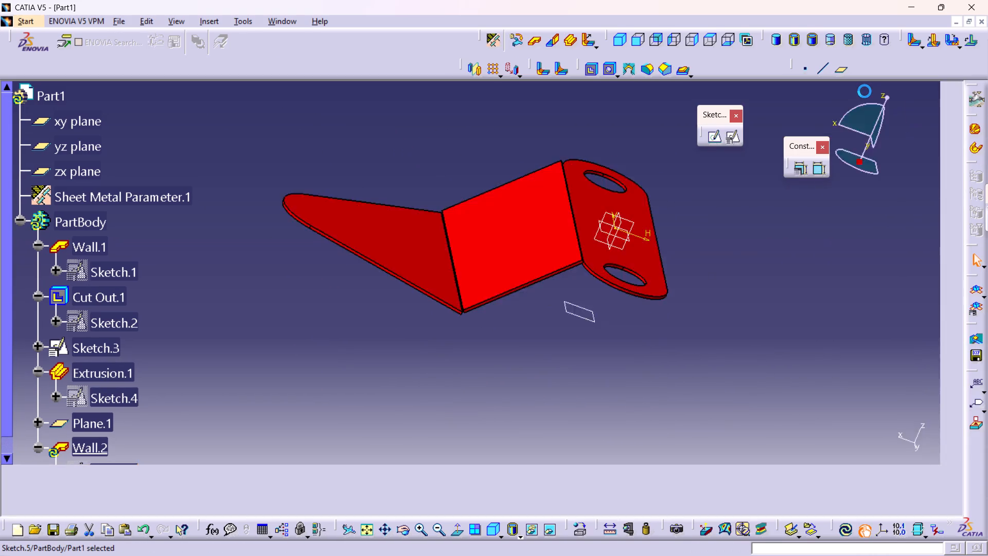
# Update the part and undo back past the latest Sketch.5 edits and the creation of wall Wall.2.
pyautogui.click(851, 527)
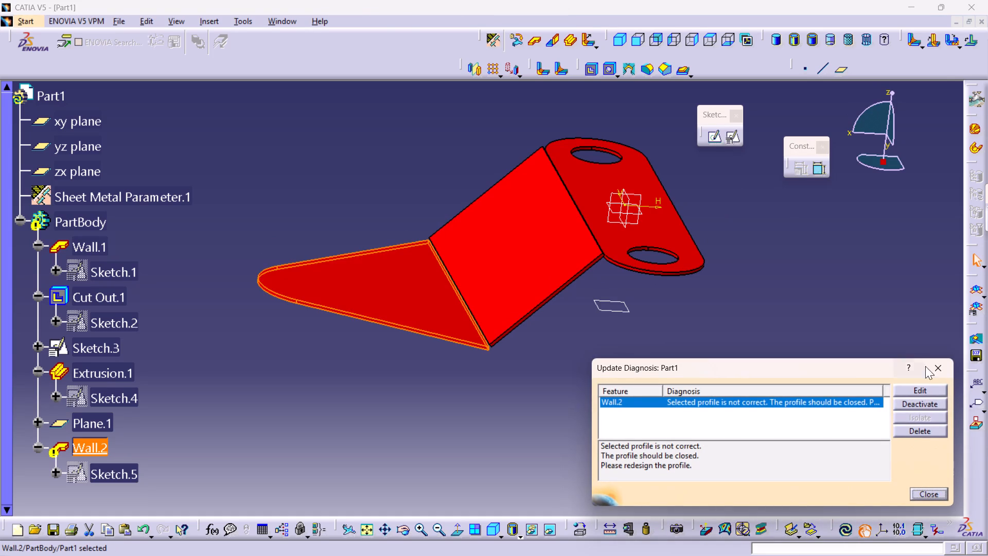
pyautogui.click(934, 364)
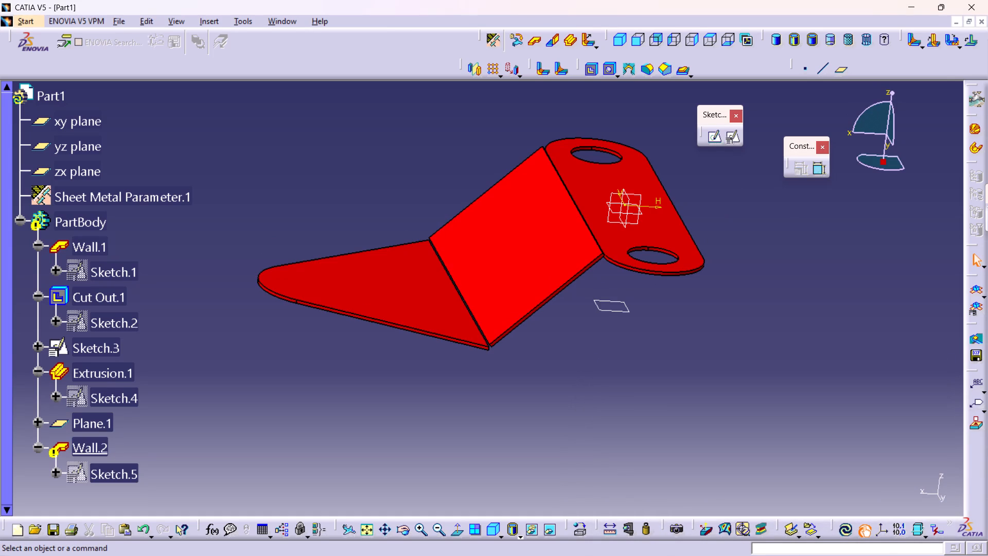
pyautogui.hotkey('ctrl', 'z')
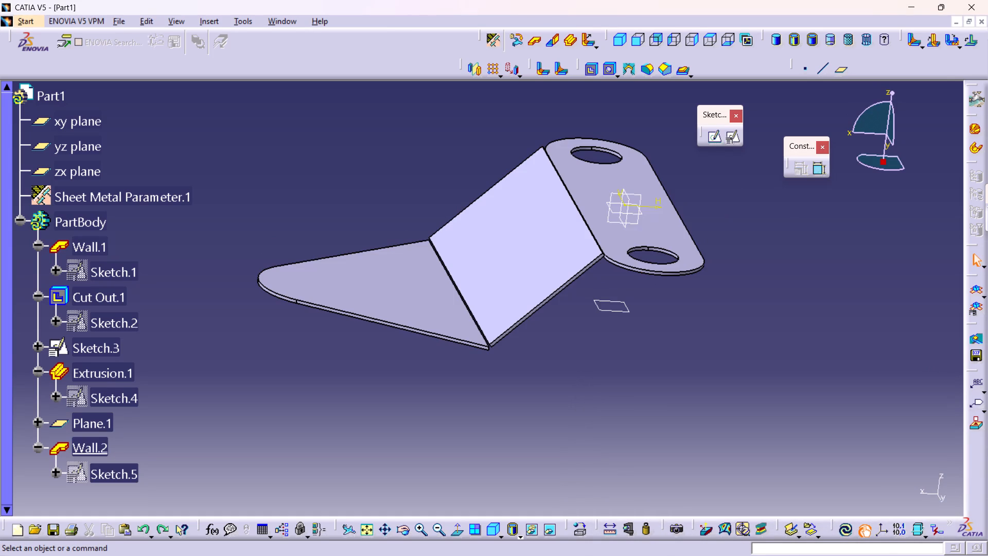
pyautogui.hotkey('ctrl', 'z')
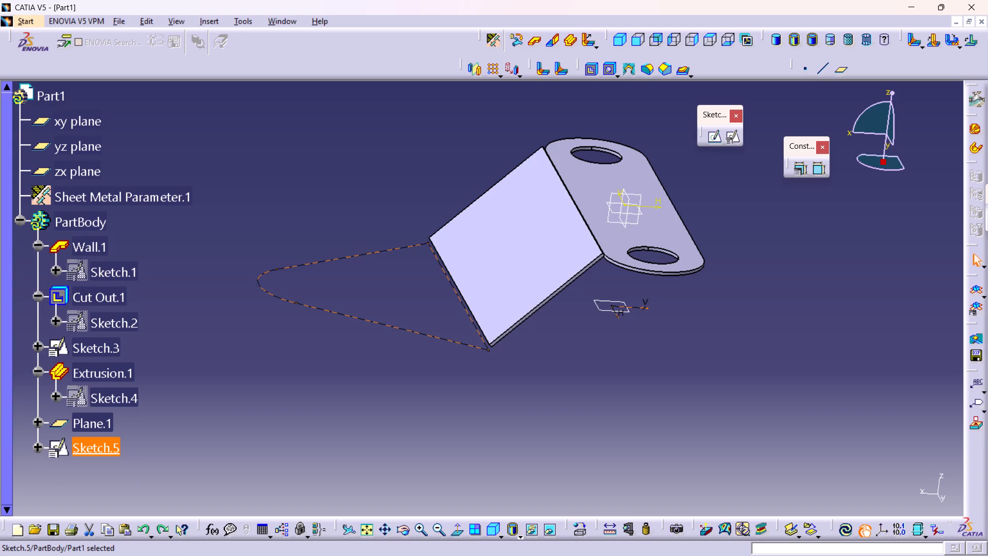
# Reopen Sketch.5 and dimension the vertical distance from the horizontal axis to the yellow line joining the slanted lines' upper ends.
pyautogui.doubleClick(92, 446)
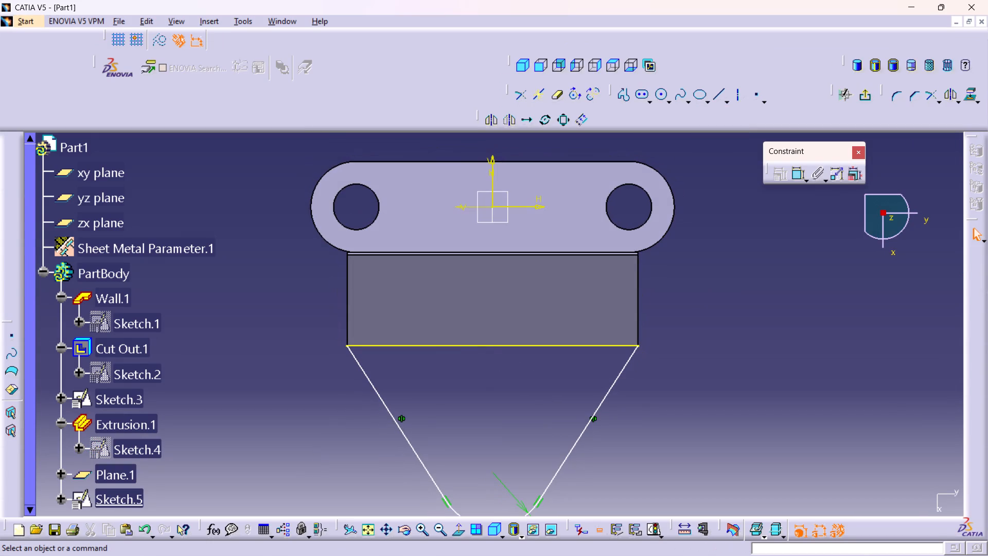
pyautogui.moveTo(450, 398); pyautogui.dragTo(442, 288, button='middle')
pyautogui.rightClick(450, 398)
pyautogui.moveTo(447, 289); pyautogui.dragTo(448, 290, button='middle')
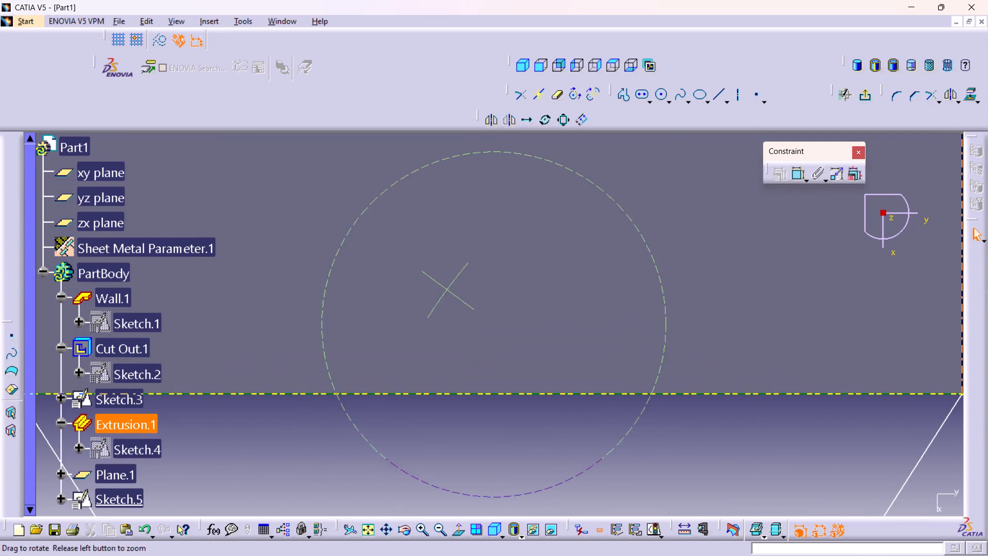
pyautogui.rightClick(448, 290)
pyautogui.moveTo(448, 290); pyautogui.dragTo(456, 375, button='middle')
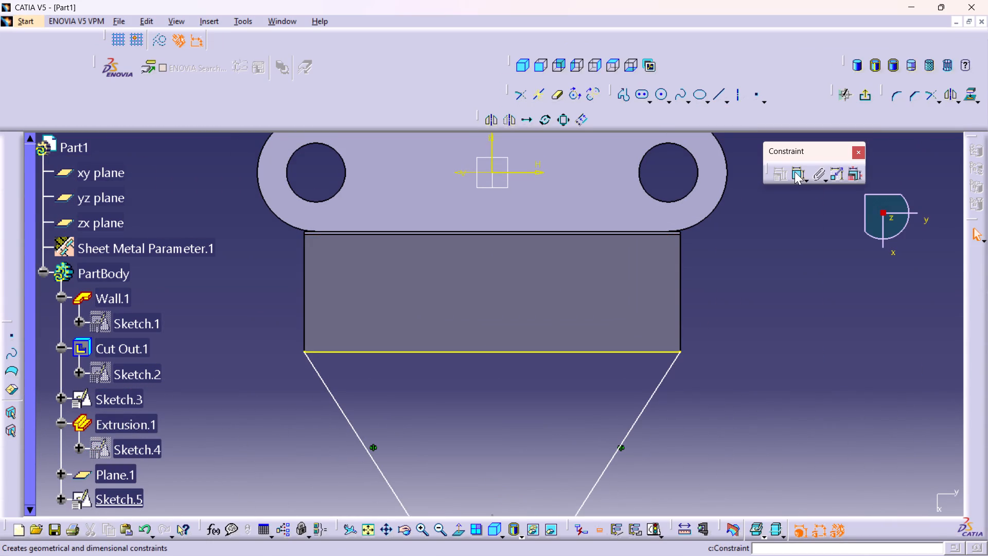
pyautogui.doubleClick(795, 171)
pyautogui.click(526, 171)
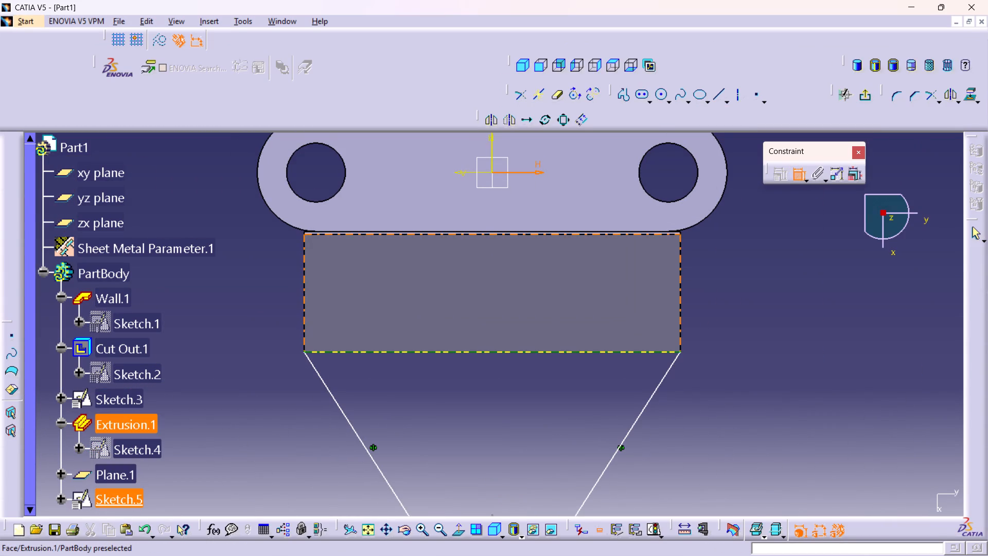
pyautogui.click(545, 351)
pyautogui.click(755, 284)
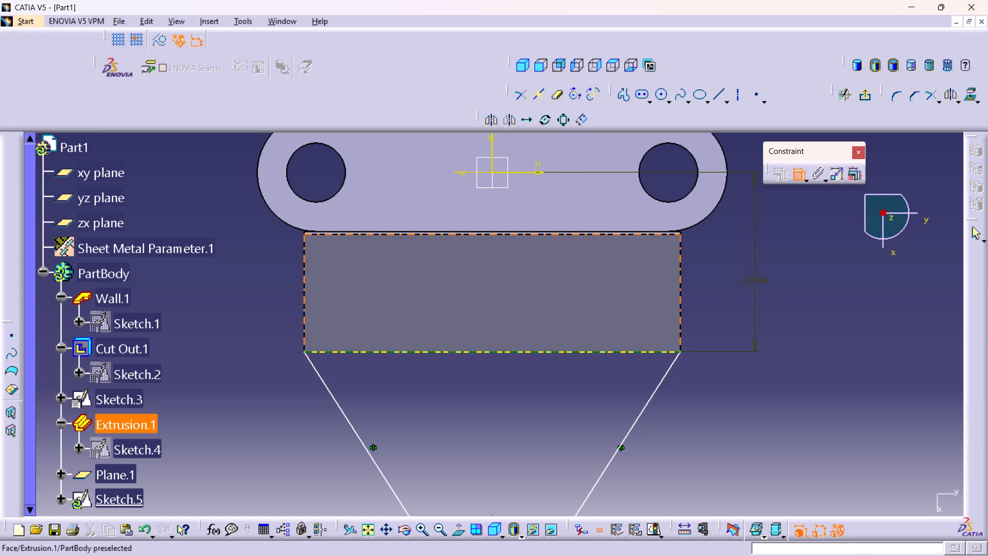
# Delete the yellow line joining the upper ends of the two slanted lines.
pyautogui.rightClick(617, 354)
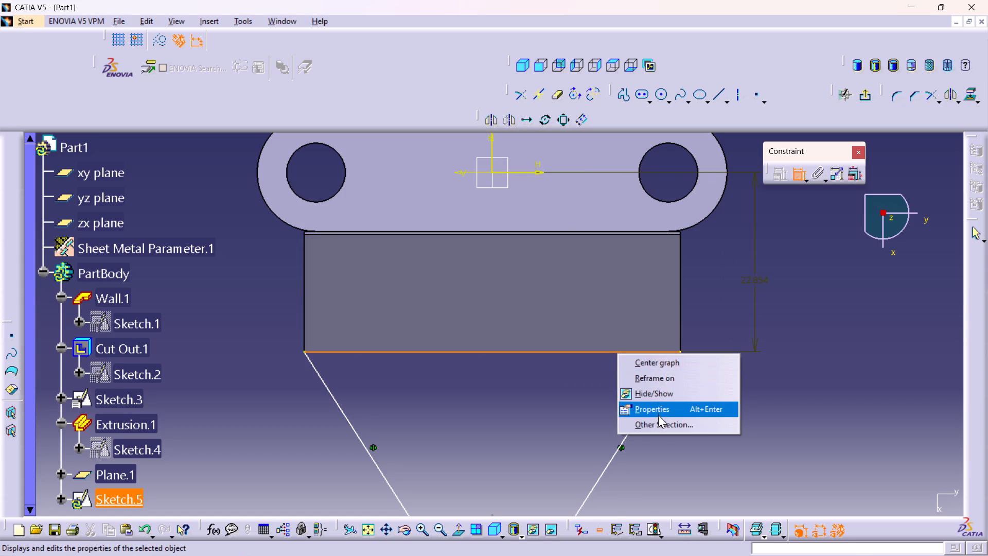
pyautogui.click(801, 345)
pyautogui.click(799, 172)
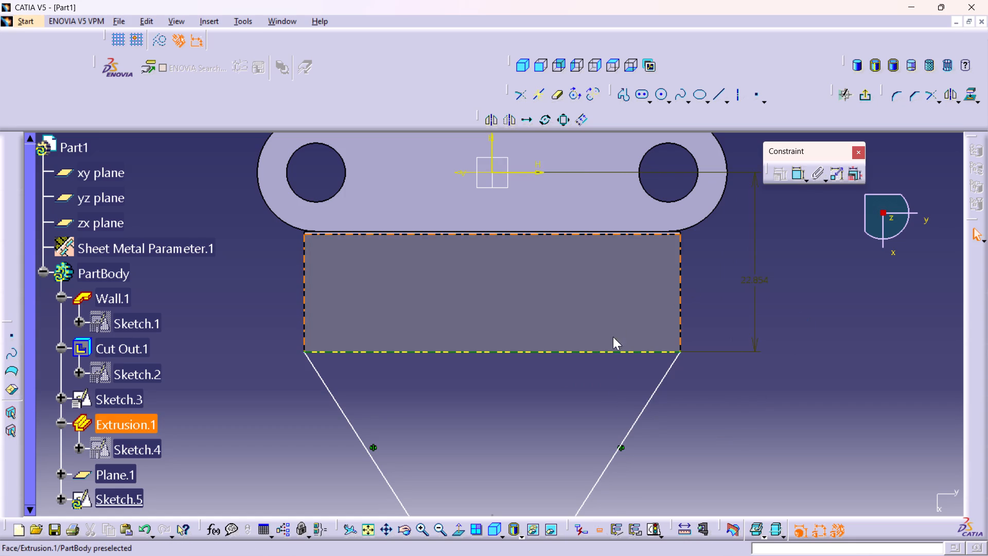
pyautogui.rightClick(587, 352)
pyautogui.click(627, 329)
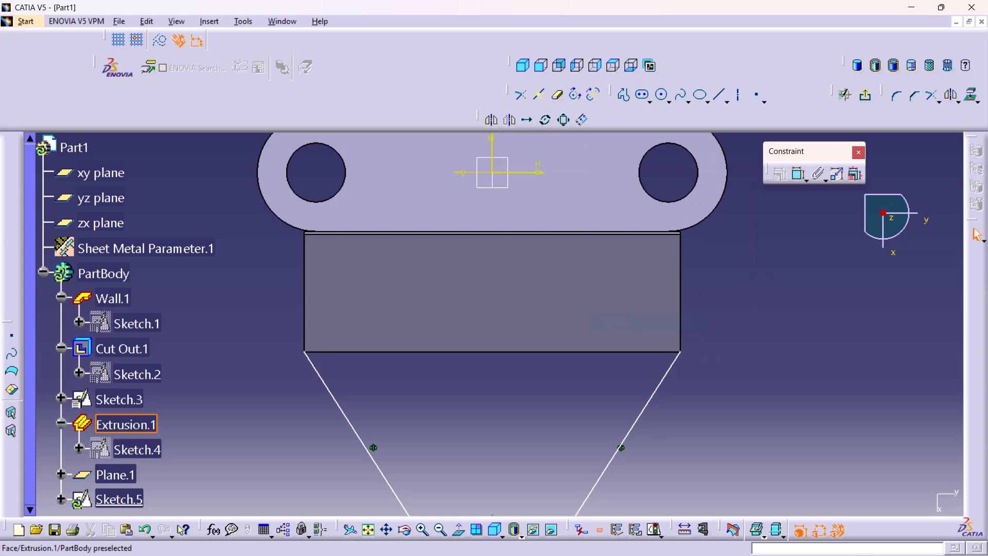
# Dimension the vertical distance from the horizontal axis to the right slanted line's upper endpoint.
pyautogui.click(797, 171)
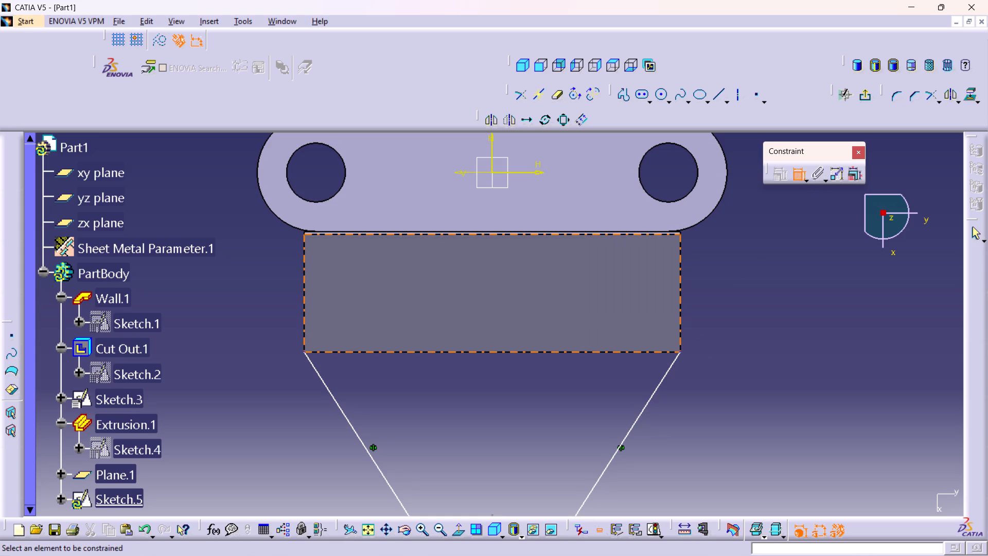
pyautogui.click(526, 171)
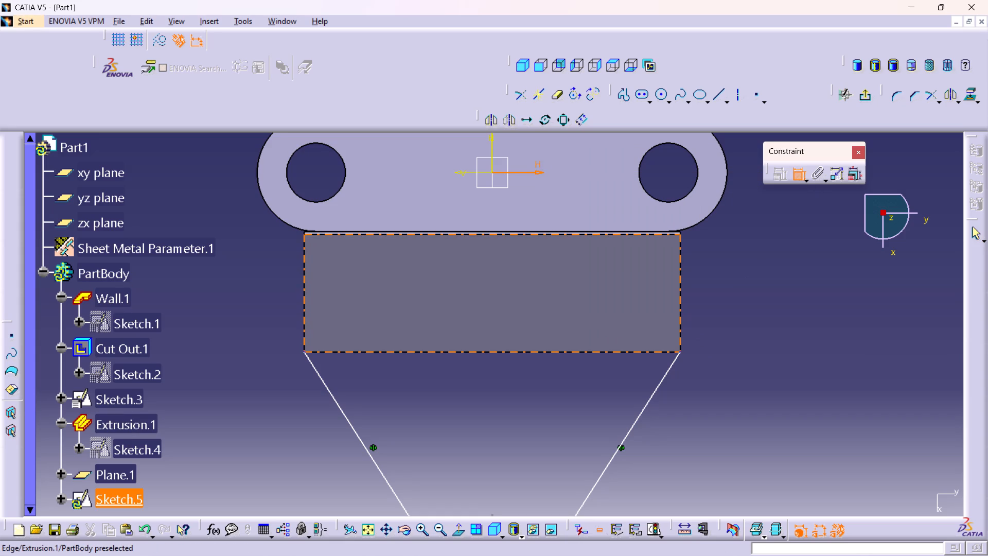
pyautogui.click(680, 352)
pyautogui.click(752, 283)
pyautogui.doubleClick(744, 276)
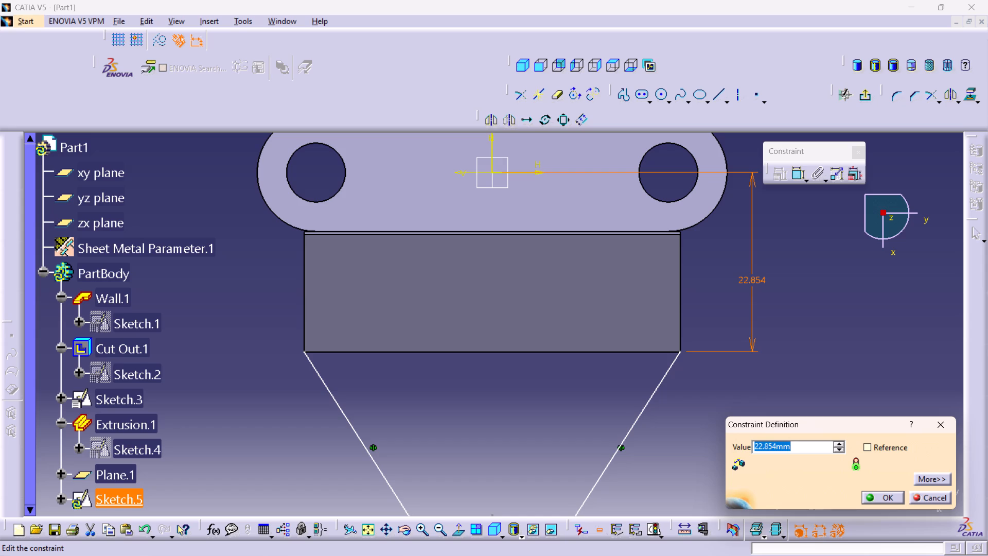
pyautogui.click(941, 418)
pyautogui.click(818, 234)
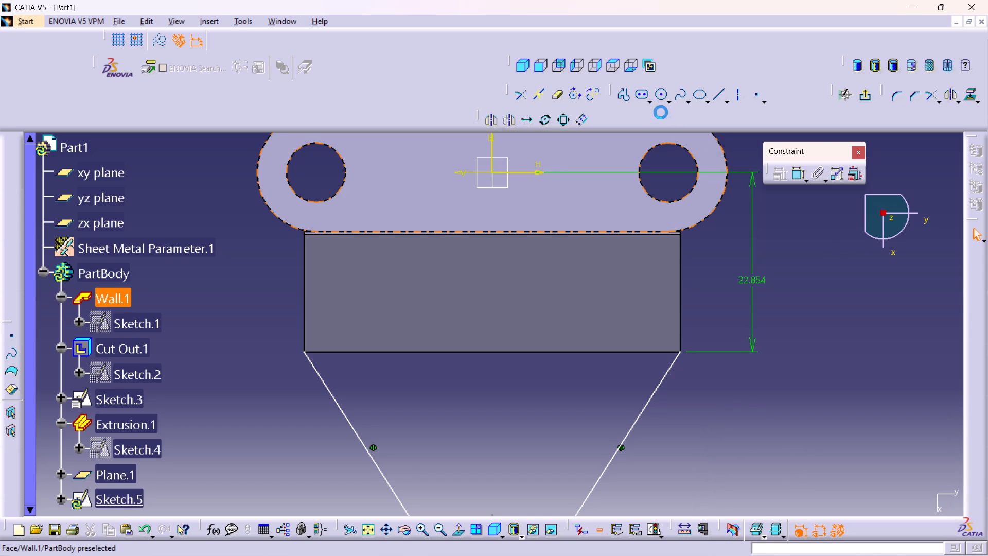
# Draw a horizontal profile line about 48 mm long joining the upper endpoints of the two slanted lines.
pyautogui.doubleClick(619, 99)
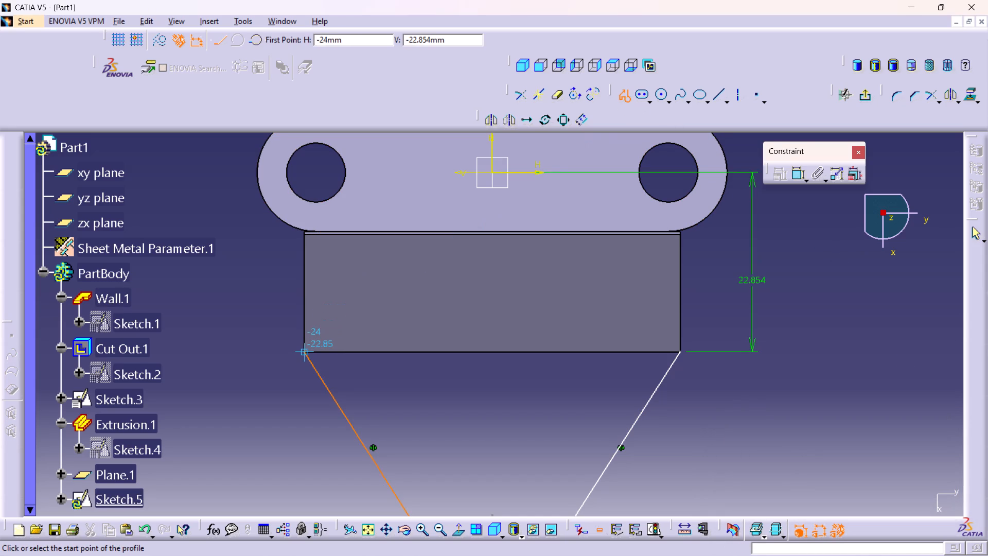
pyautogui.click(306, 351)
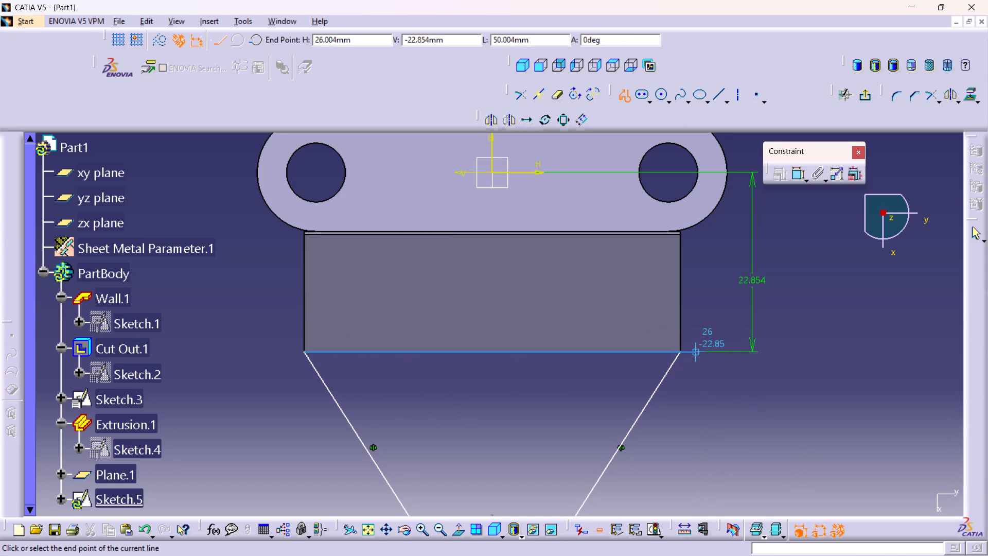
pyautogui.click(681, 353)
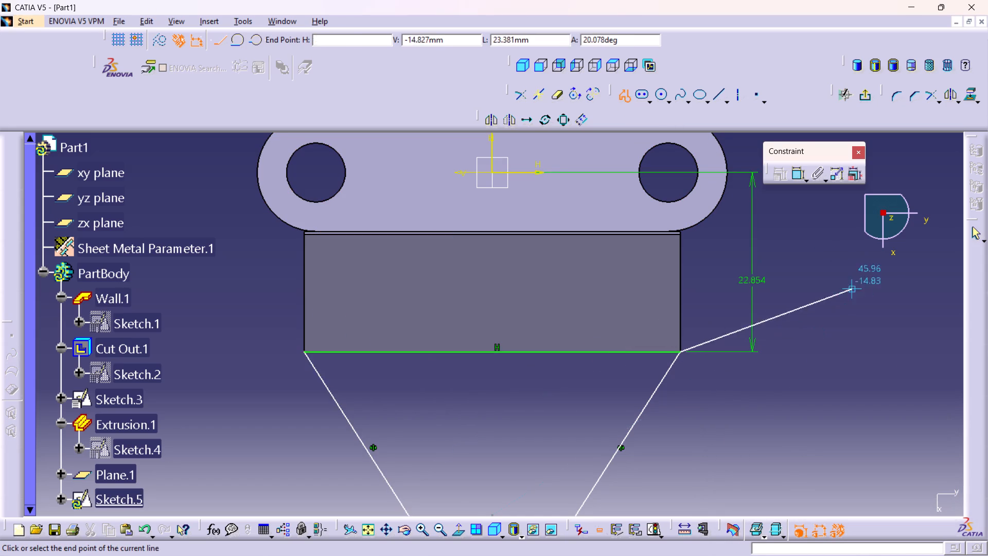
pyautogui.click(975, 232)
pyautogui.click(814, 345)
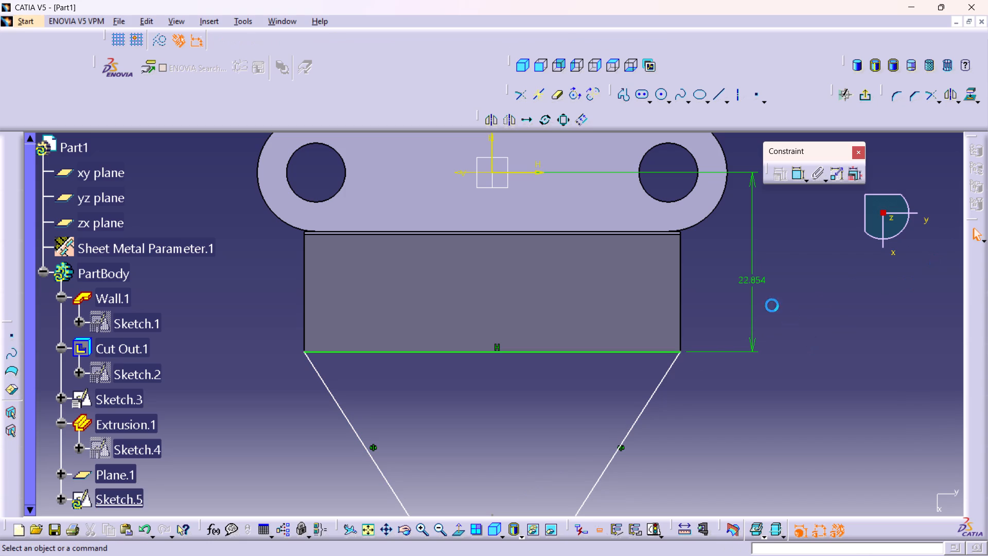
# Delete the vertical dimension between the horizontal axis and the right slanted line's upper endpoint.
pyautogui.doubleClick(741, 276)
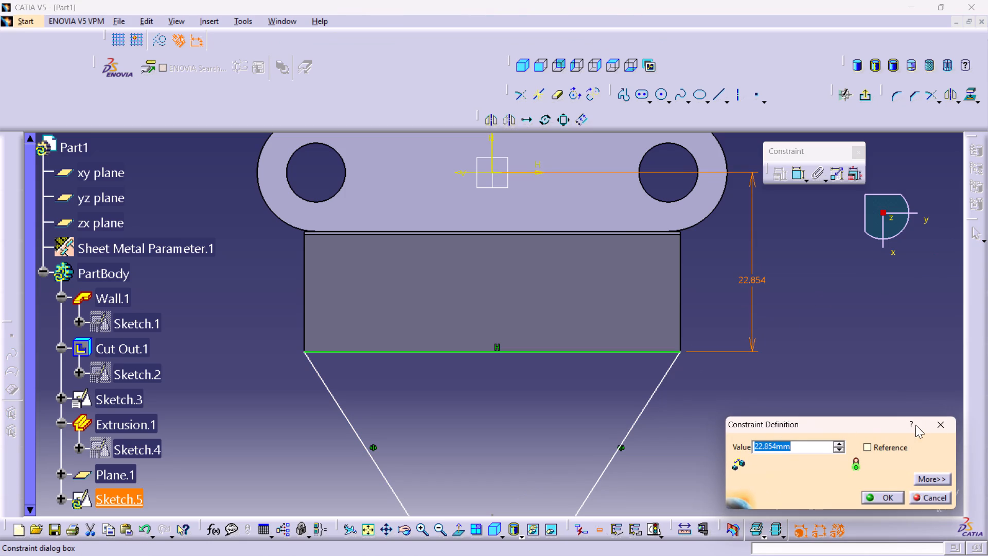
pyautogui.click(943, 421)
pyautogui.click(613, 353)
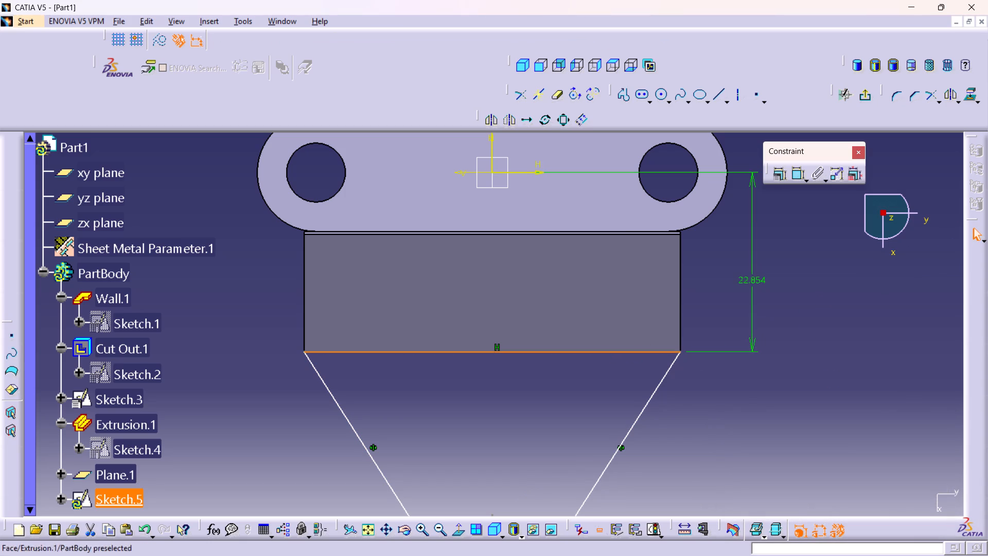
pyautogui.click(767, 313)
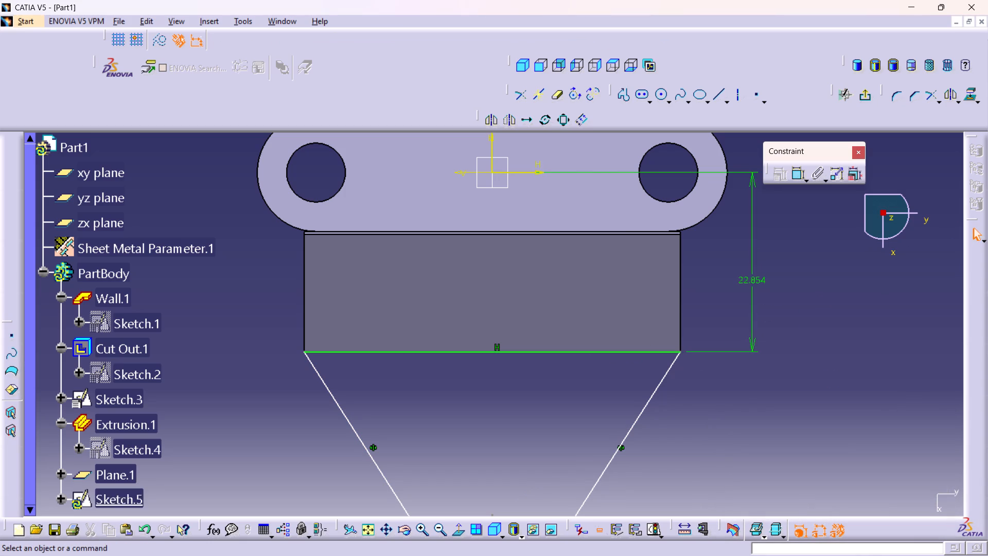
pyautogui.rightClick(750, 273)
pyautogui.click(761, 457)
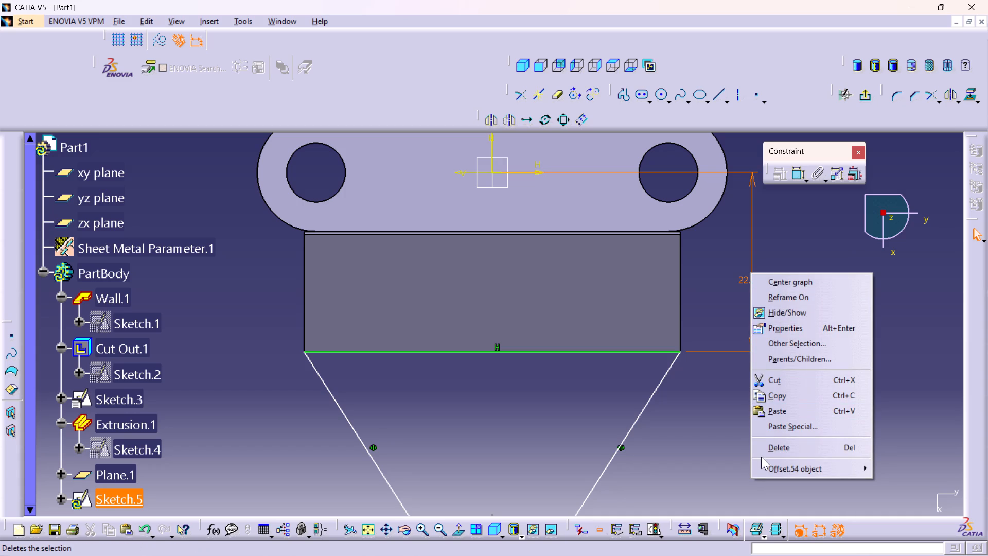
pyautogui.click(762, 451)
# Dimension the vertical distance between the new horizontal line and the horizontal axis.
pyautogui.click(792, 175)
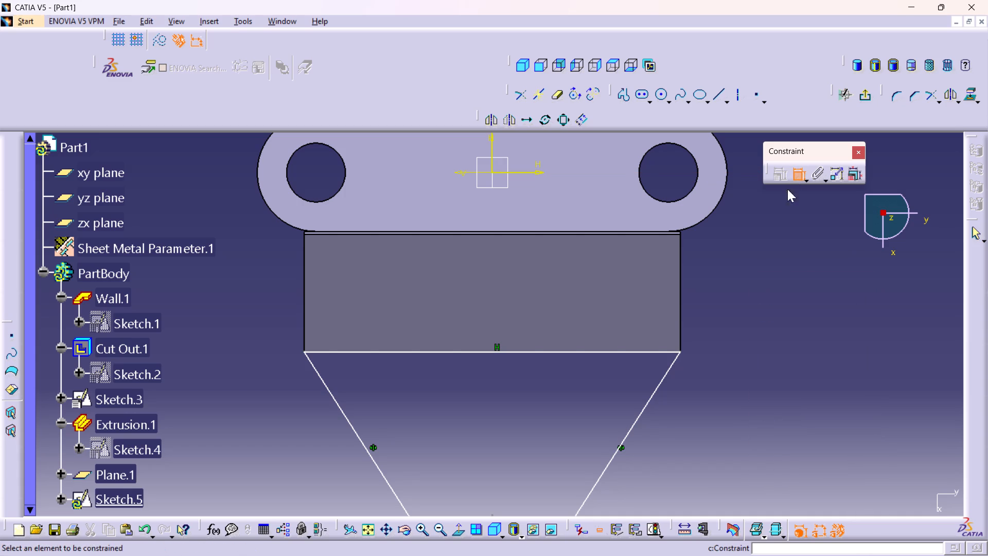
pyautogui.click(610, 350)
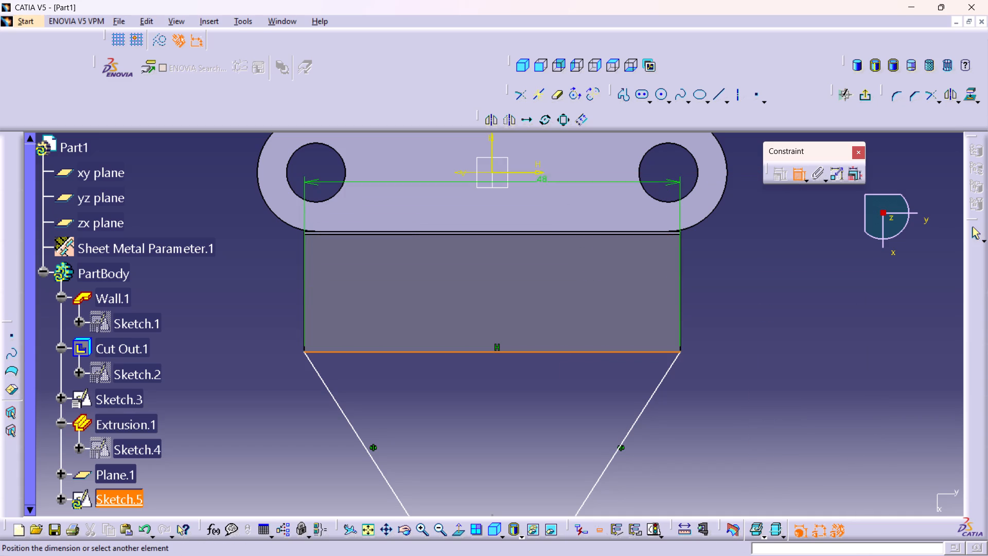
pyautogui.click(535, 172)
pyautogui.click(772, 284)
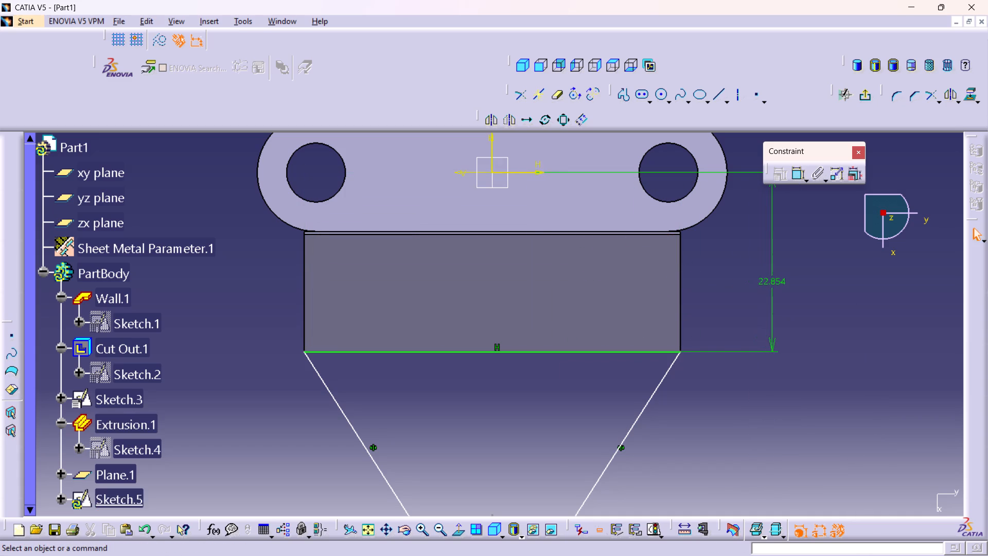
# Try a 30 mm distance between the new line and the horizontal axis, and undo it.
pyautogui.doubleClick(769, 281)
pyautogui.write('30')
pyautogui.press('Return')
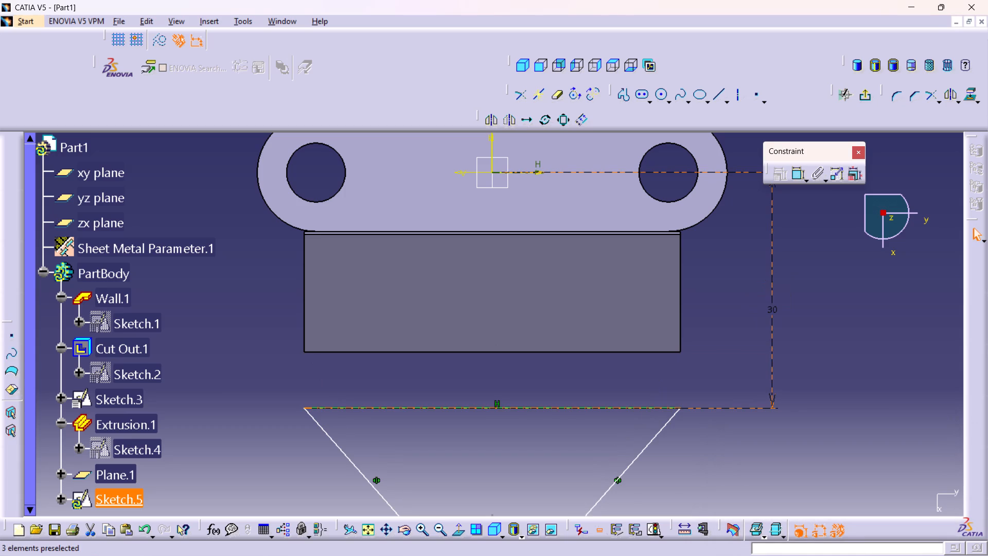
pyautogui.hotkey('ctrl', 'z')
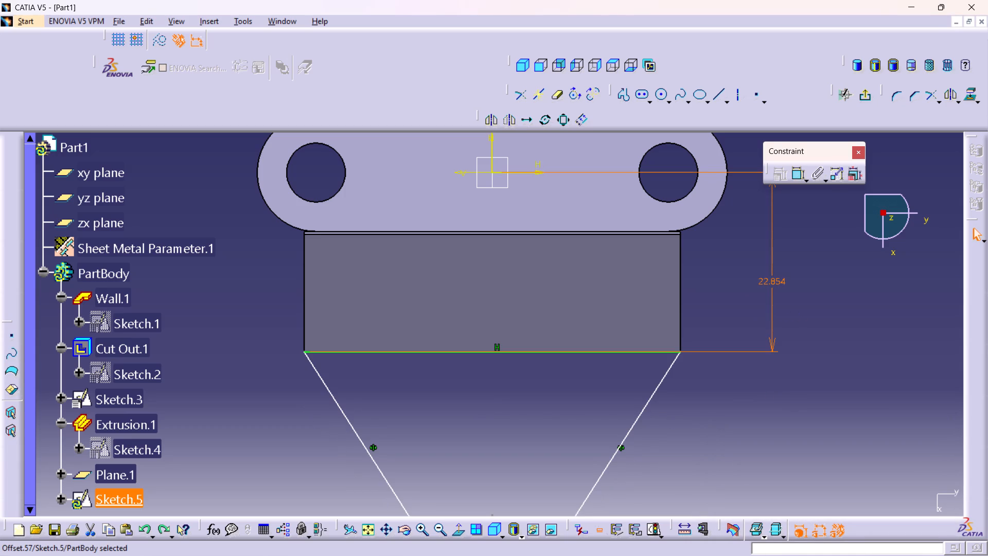
# Exit the sketch and create a sheet metal wall from the tapering profile Sketch.5.
pyautogui.click(863, 97)
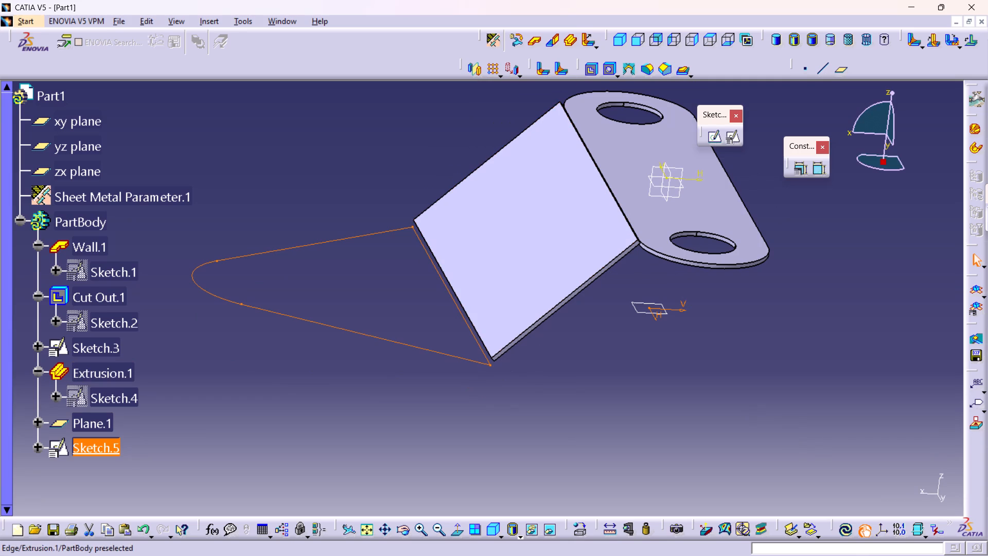
pyautogui.click(533, 40)
pyautogui.moveTo(461, 415); pyautogui.dragTo(457, 406, button='middle')
pyautogui.rightClick(461, 415)
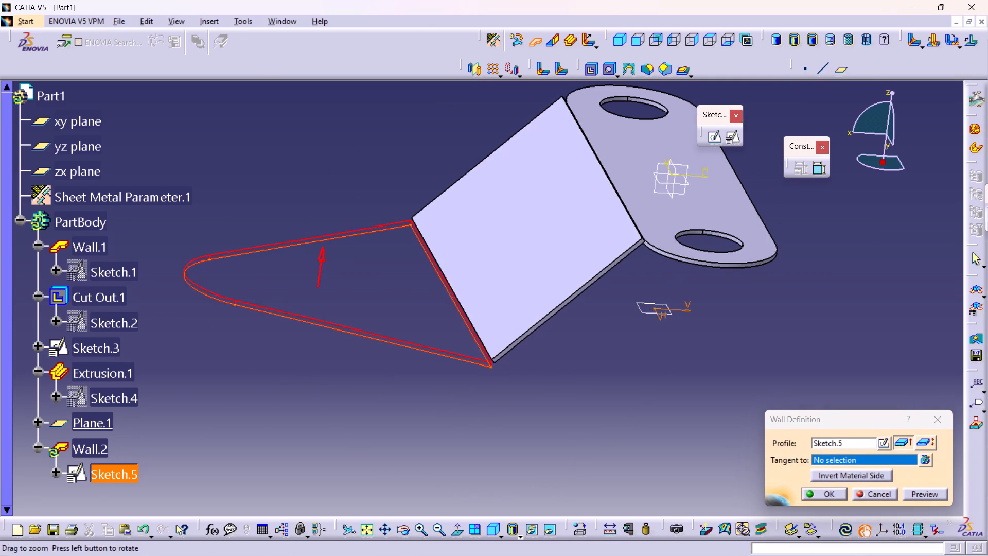
pyautogui.moveTo(457, 406); pyautogui.dragTo(437, 313, button='middle')
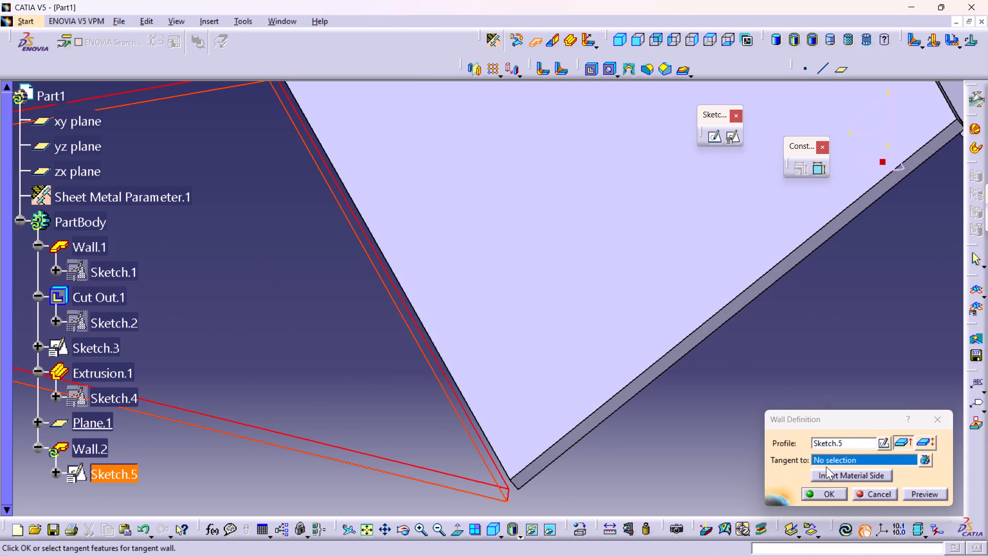
pyautogui.click(816, 490)
pyautogui.click(674, 475)
# Add a conical bend between Wall.2 and Extrusion.1 with a 2 mm left radius and a 4 mm right radius.
pyautogui.moveTo(474, 387); pyautogui.dragTo(472, 379, button='middle')
pyautogui.moveTo(474, 387); pyautogui.dragTo(472, 379, button='right')
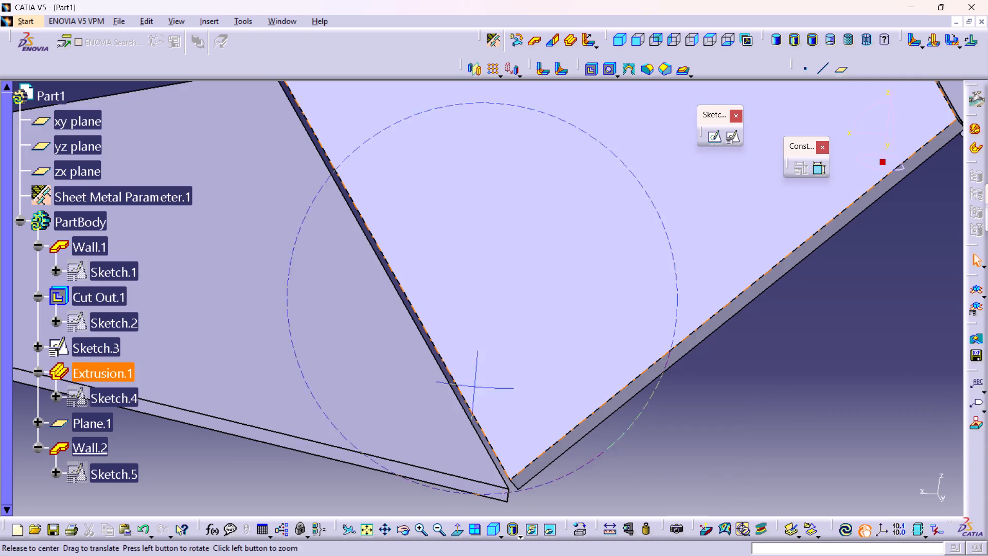
pyautogui.moveTo(472, 379); pyautogui.dragTo(454, 238, button='middle')
pyautogui.moveTo(472, 379); pyautogui.dragTo(454, 238, button='right')
pyautogui.moveTo(472, 239); pyautogui.dragTo(461, 313, button='middle')
pyautogui.moveTo(472, 239); pyautogui.dragTo(461, 313, button='right')
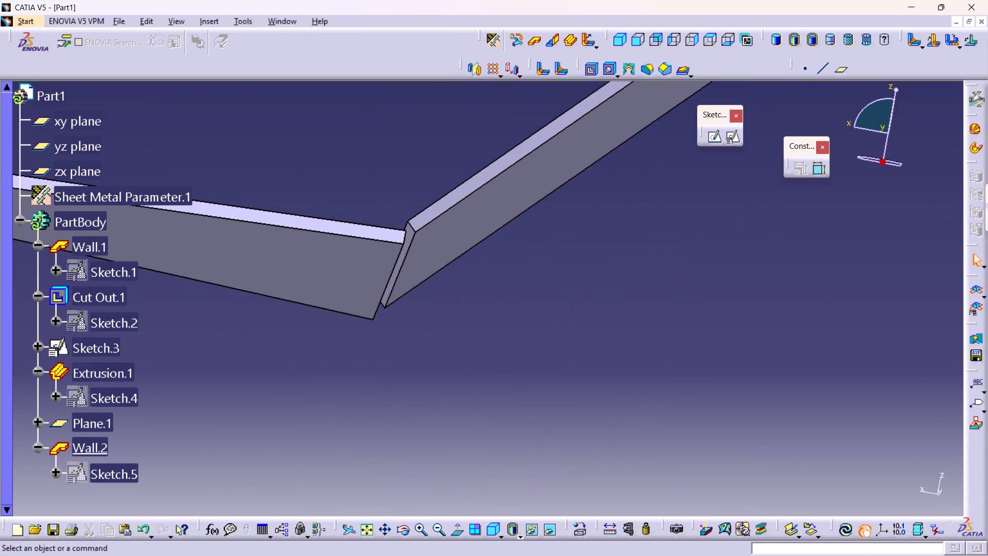
pyautogui.doubleClick(562, 65)
pyautogui.moveTo(322, 266); pyautogui.dragTo(339, 270)
pyautogui.click(445, 258)
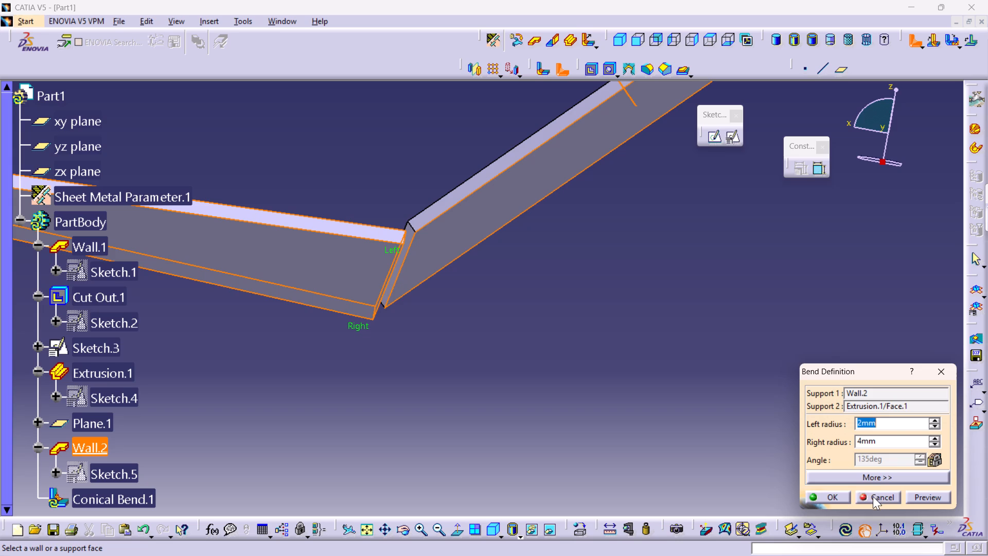
pyautogui.click(833, 496)
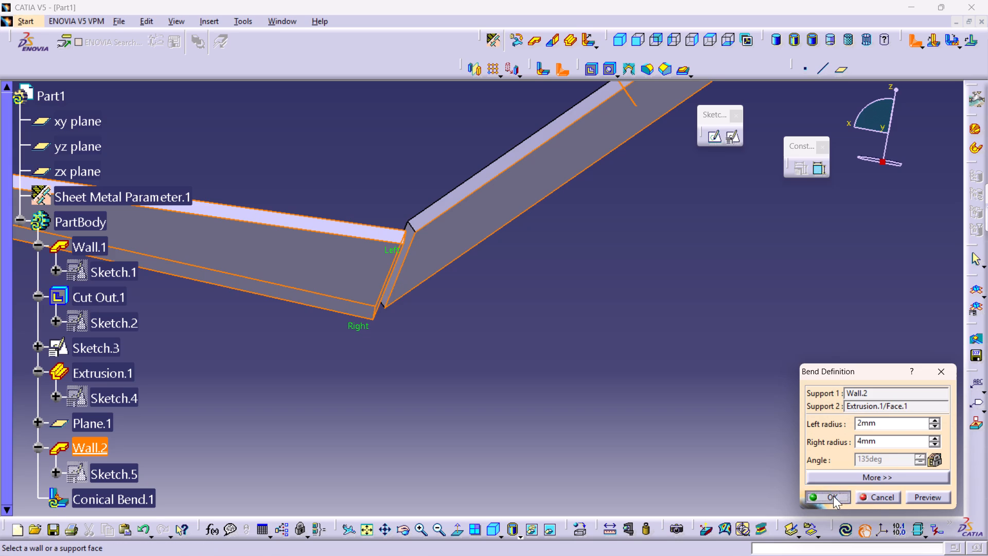
pyautogui.click(424, 346)
pyautogui.click(939, 370)
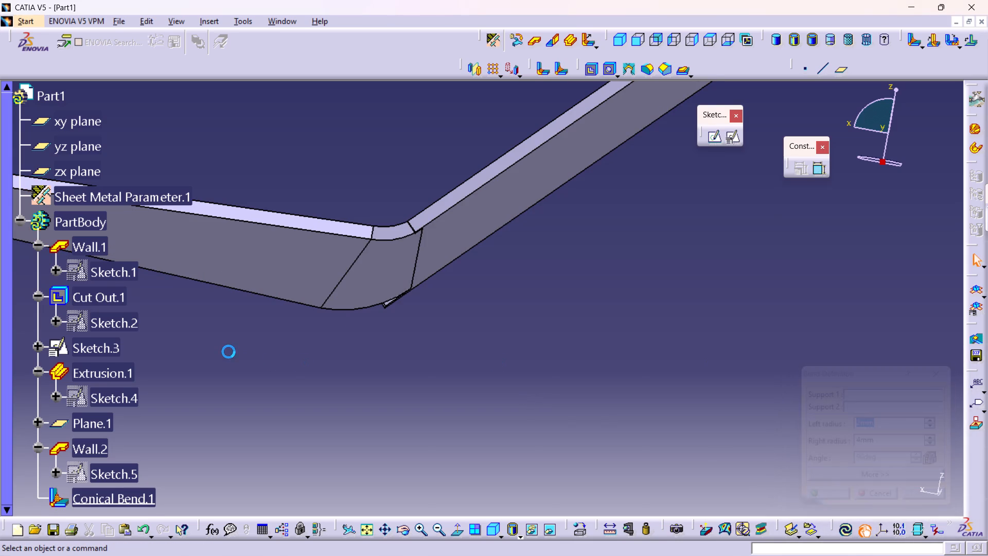
# Set the right radius of the conical bend between Wall.2 and Extrusion.1 to 2 mm.
pyautogui.moveTo(235, 341); pyautogui.dragTo(317, 463, button='middle')
pyautogui.moveTo(235, 341); pyautogui.dragTo(317, 463, button='right')
pyautogui.moveTo(299, 352); pyautogui.dragTo(450, 391, button='middle')
pyautogui.moveTo(299, 352); pyautogui.dragTo(450, 391, button='right')
pyautogui.moveTo(419, 369); pyautogui.dragTo(446, 440, button='middle')
pyautogui.rightClick(419, 369)
pyautogui.moveTo(540, 462); pyautogui.dragTo(451, 393, button='middle')
pyautogui.moveTo(540, 462); pyautogui.dragTo(451, 393, button='right')
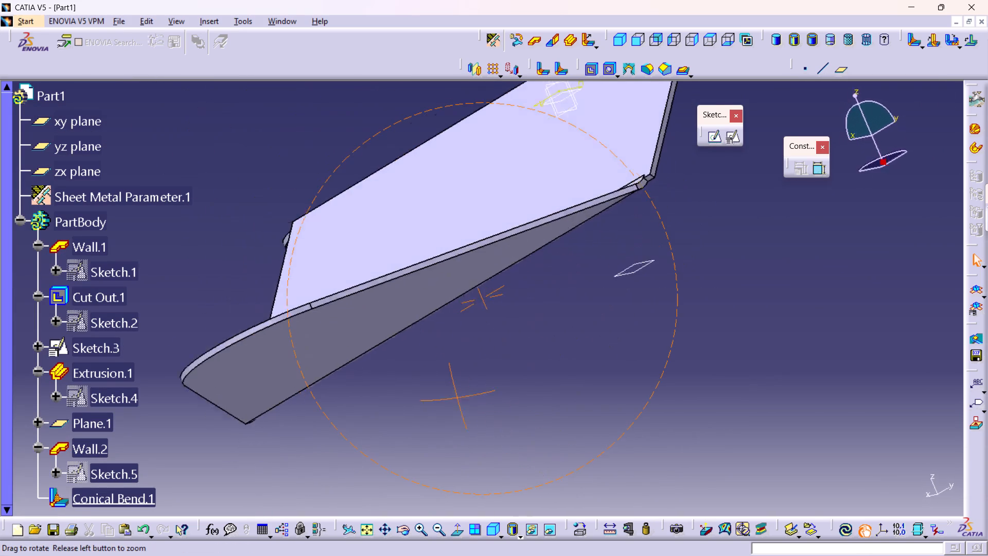
pyautogui.moveTo(451, 393); pyautogui.dragTo(405, 354, button='right')
pyautogui.moveTo(451, 393); pyautogui.dragTo(391, 335, button='middle')
pyautogui.scroll(1, 391, 333)
pyautogui.doubleClick(391, 317)
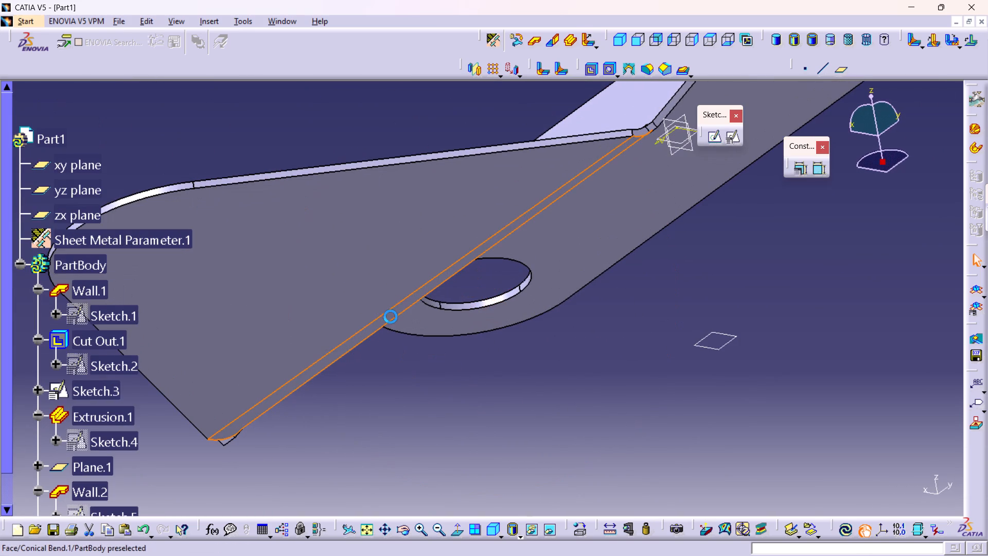
pyautogui.doubleClick(885, 443)
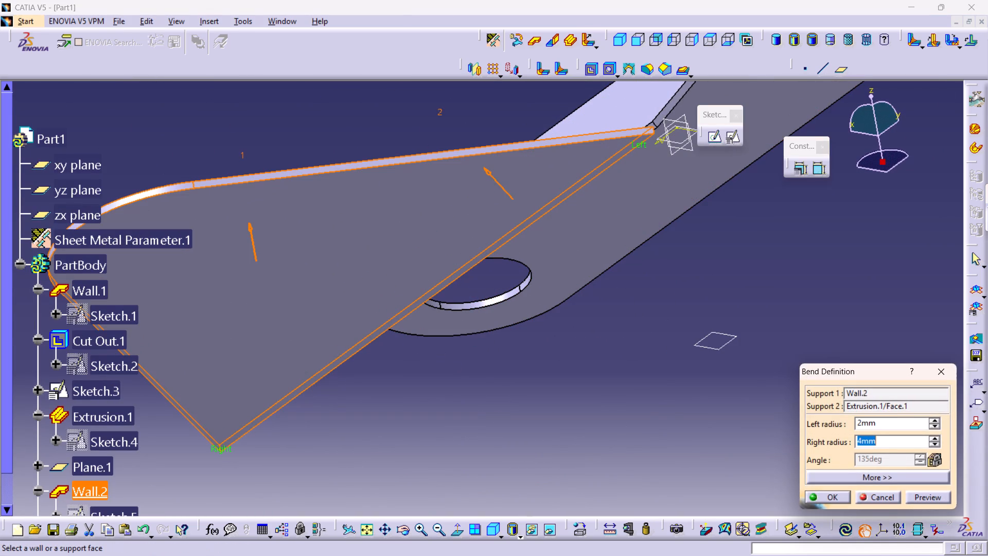
pyautogui.press('2')
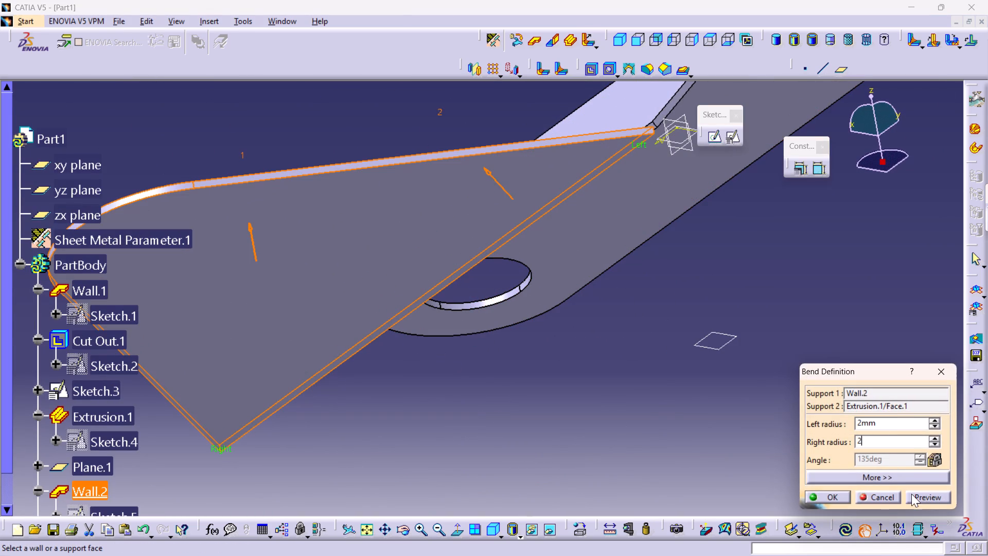
pyautogui.click(911, 494)
pyautogui.click(833, 496)
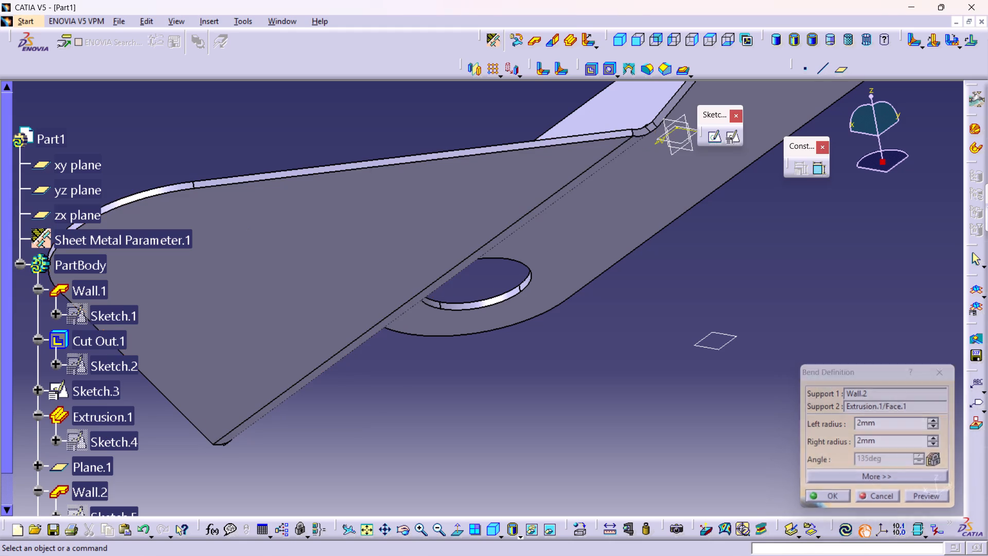
# Open a positioned sketch on the flat face of the tapering Wall.2 with implicit origin and orientation.
pyautogui.click(479, 493)
pyautogui.moveTo(432, 403); pyautogui.dragTo(707, 419, button='middle')
pyautogui.moveTo(432, 403); pyautogui.dragTo(705, 413, button='right')
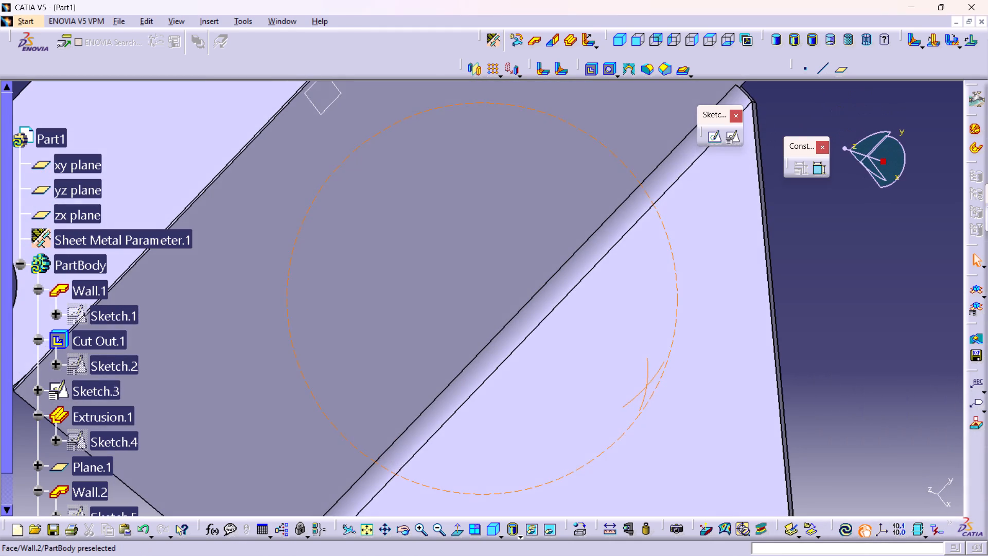
pyautogui.moveTo(521, 405); pyautogui.dragTo(579, 491, button='middle')
pyautogui.rightClick(529, 418)
pyautogui.moveTo(546, 424); pyautogui.dragTo(569, 391, button='middle')
pyautogui.moveTo(546, 424); pyautogui.dragTo(569, 391, button='right')
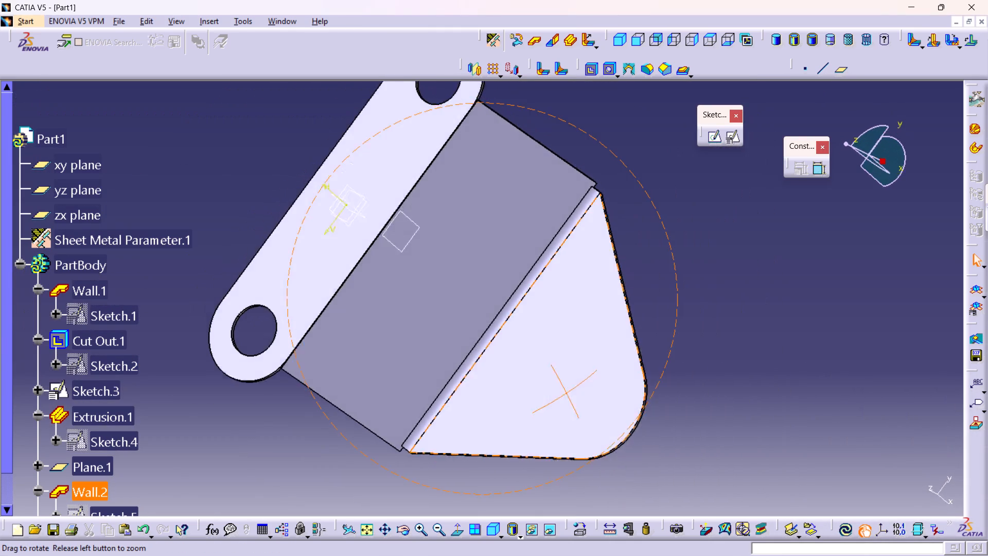
pyautogui.moveTo(569, 391); pyautogui.dragTo(616, 388, button='right')
pyautogui.moveTo(569, 391); pyautogui.dragTo(616, 388, button='middle')
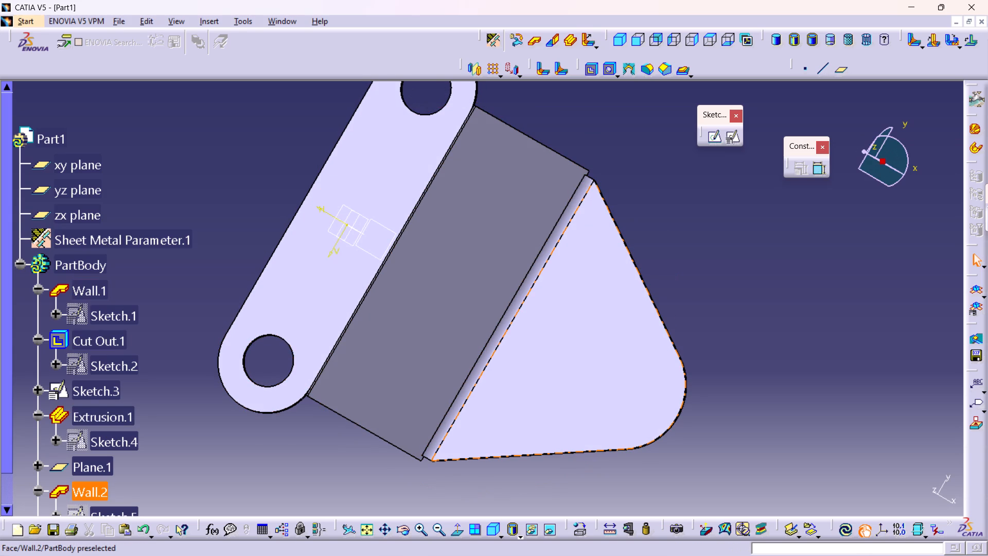
pyautogui.click(637, 396)
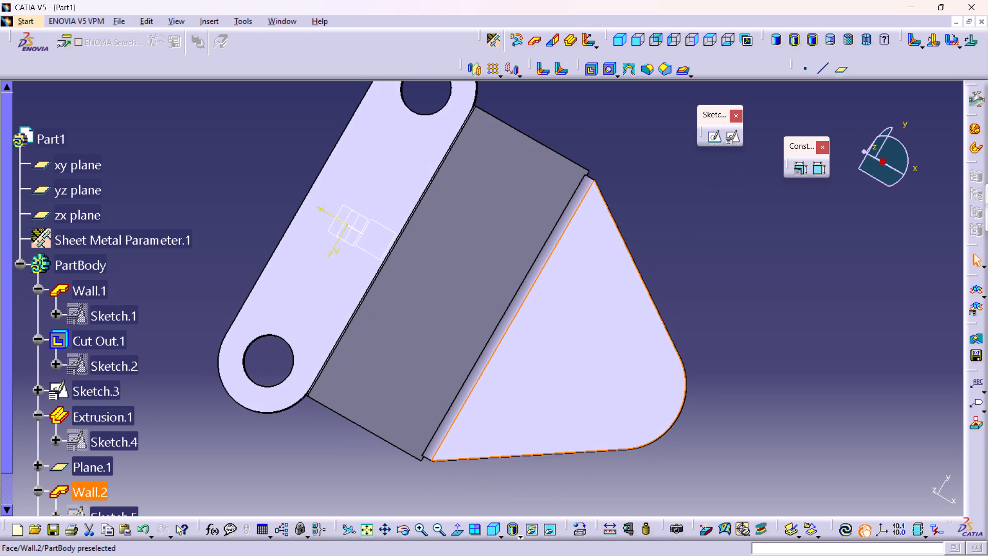
pyautogui.click(735, 135)
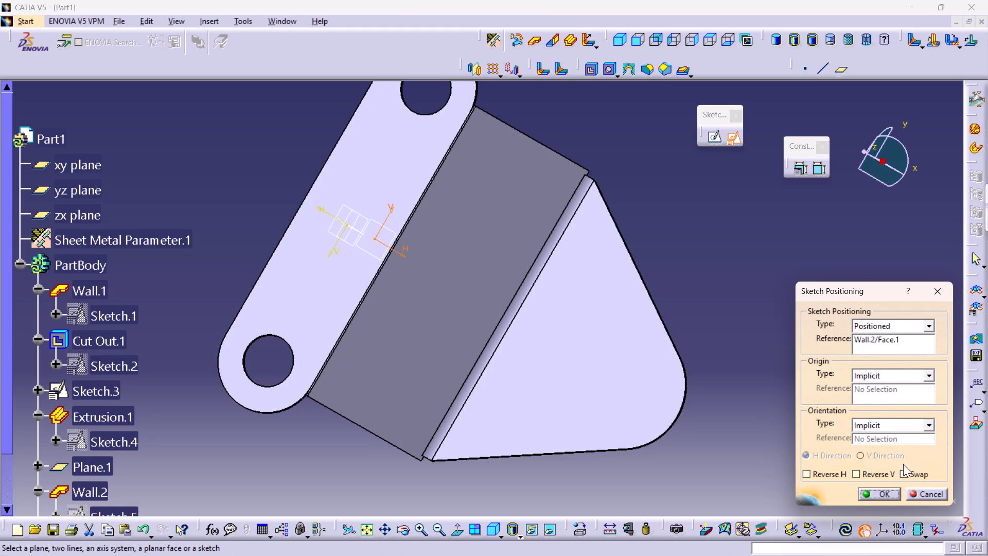
pyautogui.click(884, 493)
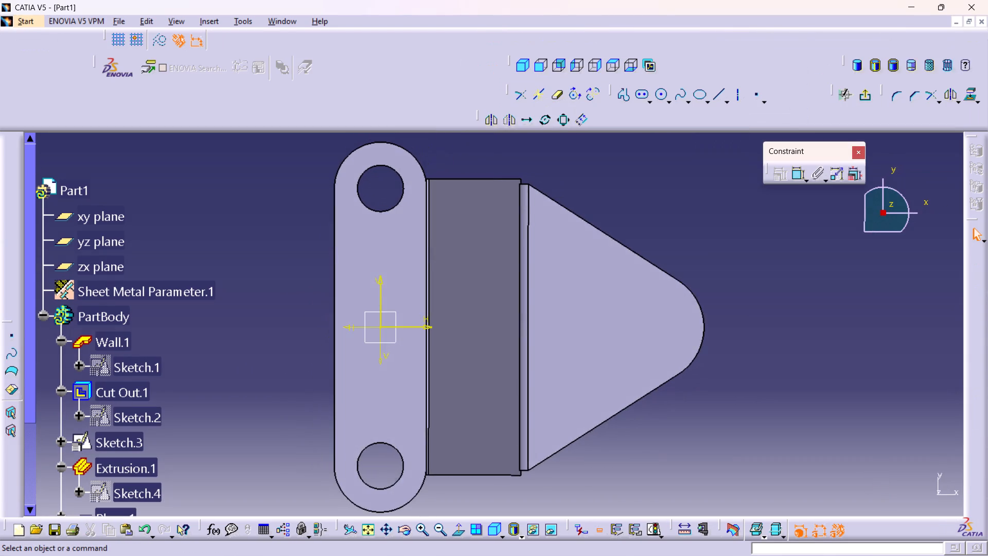
# Sketch the profile's two vertical sides about 2.8 mm high and 7.2 mm apart, joined by a bottom edge with an outward arc of about 1.6 mm radius.
pyautogui.moveTo(640, 392); pyautogui.dragTo(602, 326, button='middle')
pyautogui.rightClick(640, 392)
pyautogui.moveTo(694, 376); pyautogui.dragTo(535, 363, button='middle')
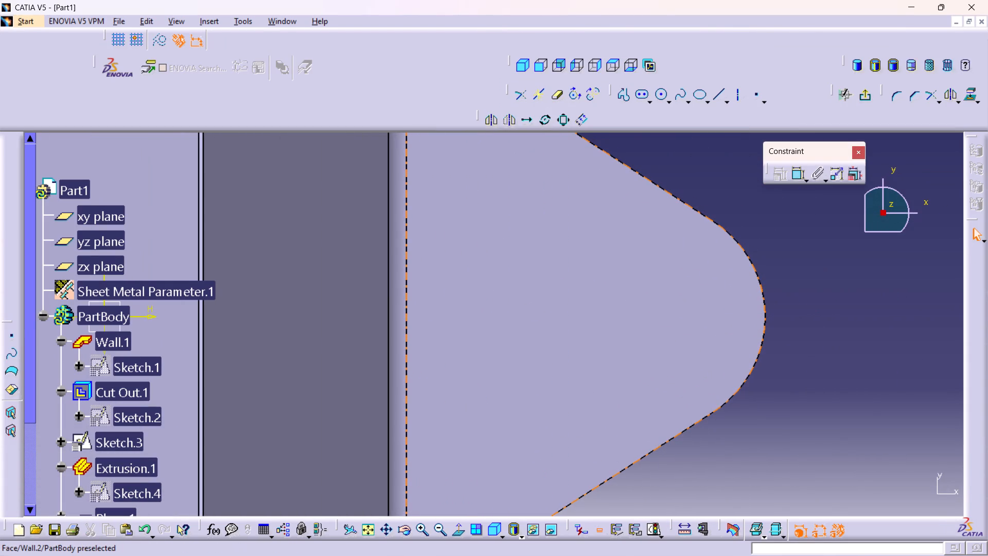
pyautogui.doubleClick(624, 91)
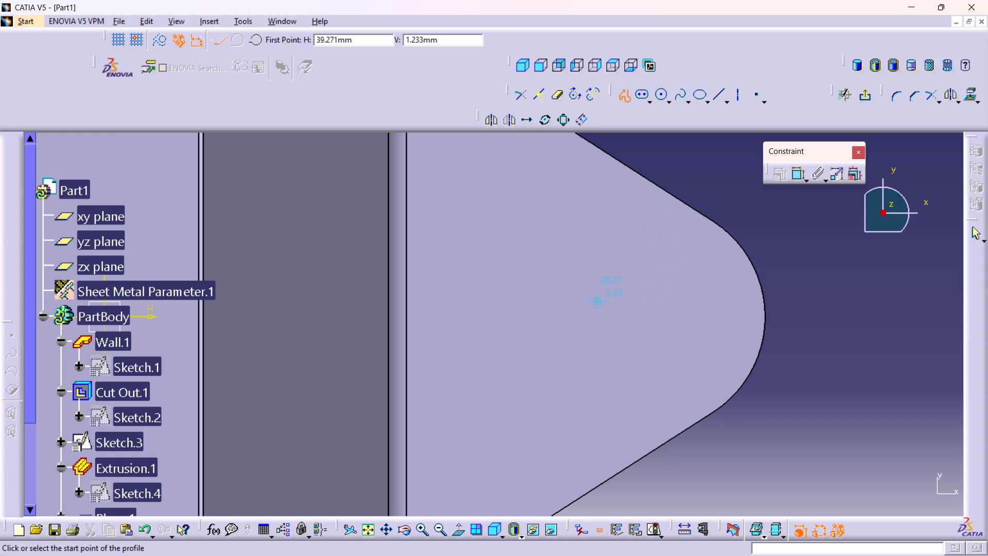
pyautogui.click(596, 294)
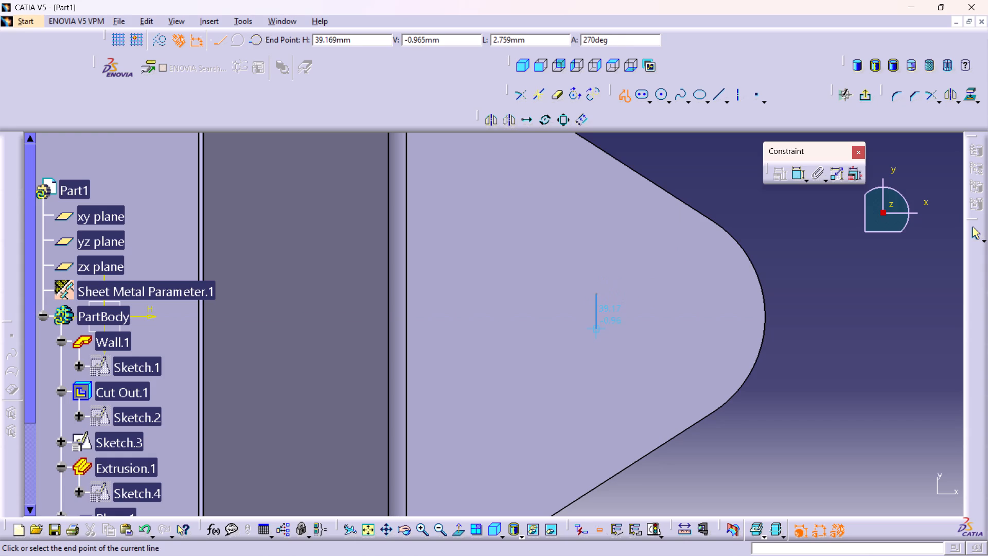
pyautogui.click(595, 327)
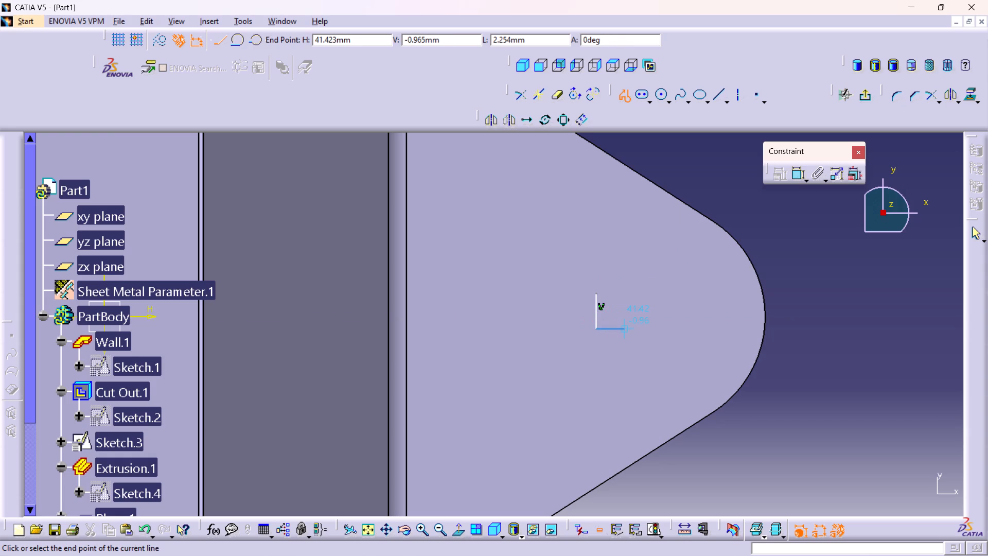
pyautogui.click(625, 328)
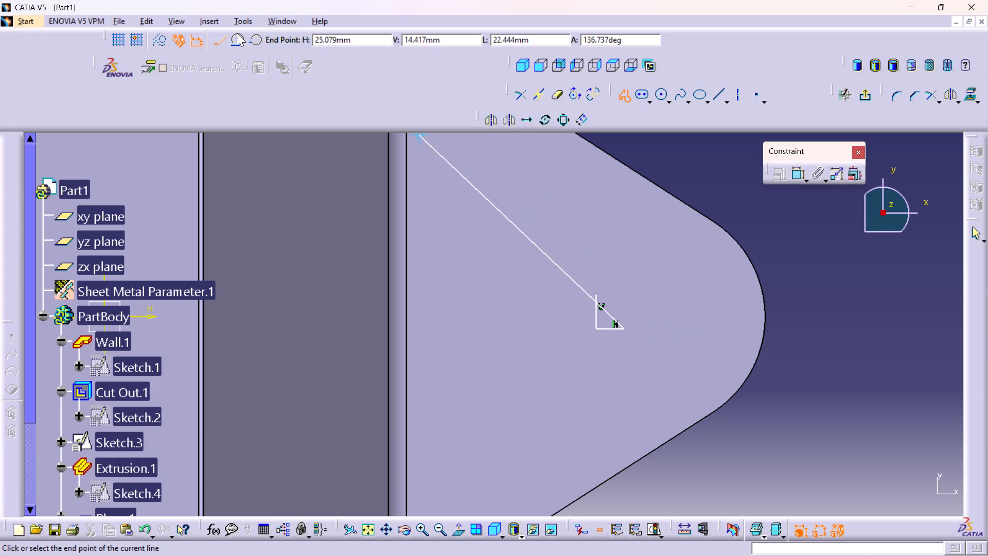
pyautogui.click(237, 34)
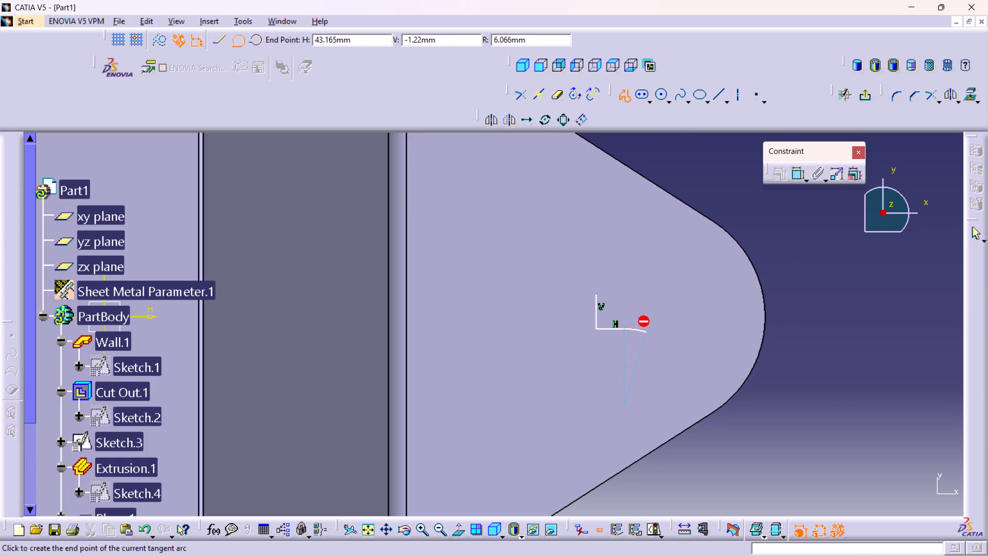
pyautogui.click(258, 41)
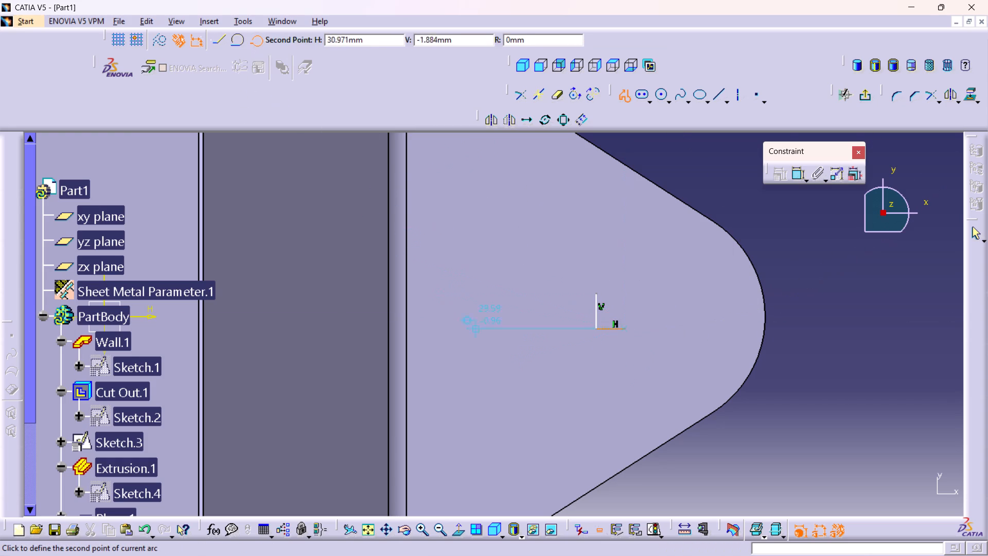
pyautogui.click(649, 331)
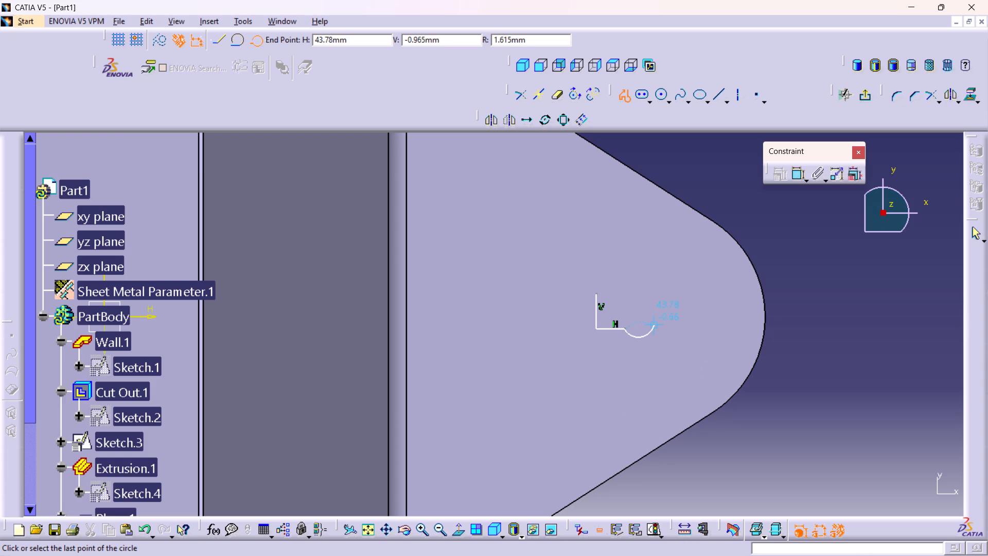
pyautogui.click(654, 328)
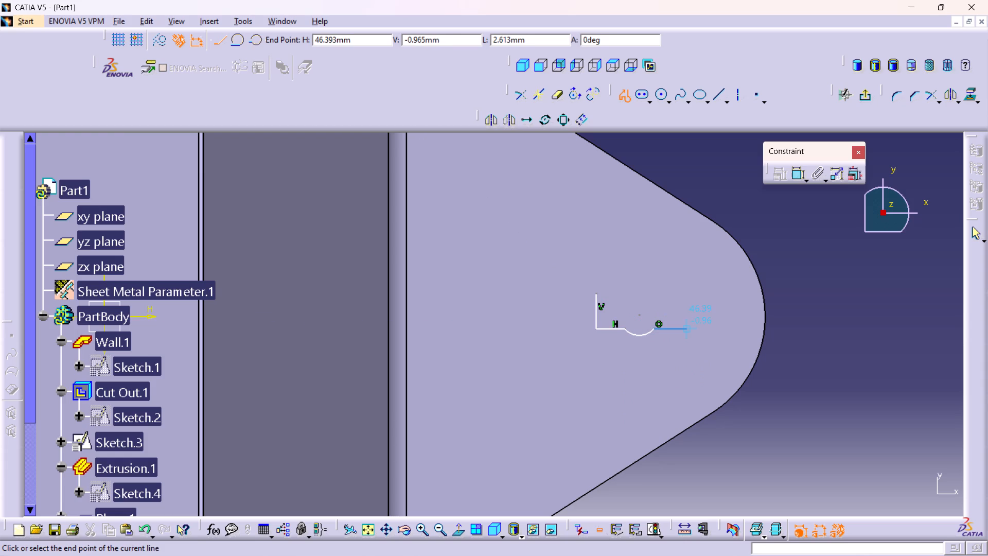
pyautogui.click(689, 329)
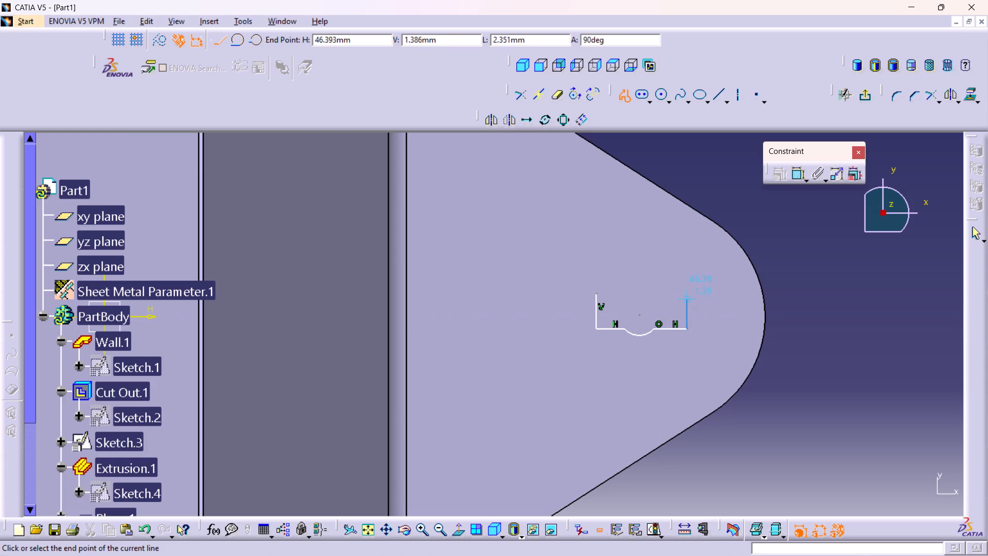
pyautogui.click(687, 295)
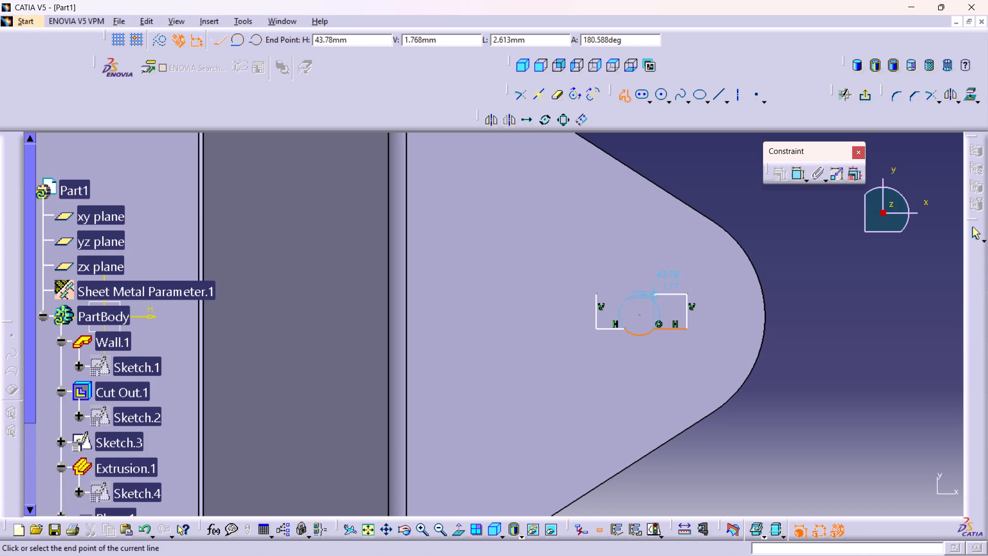
# Close the profile along its top with two short lines and an outward arc of about 1.7 mm radius between them.
pyautogui.click(657, 292)
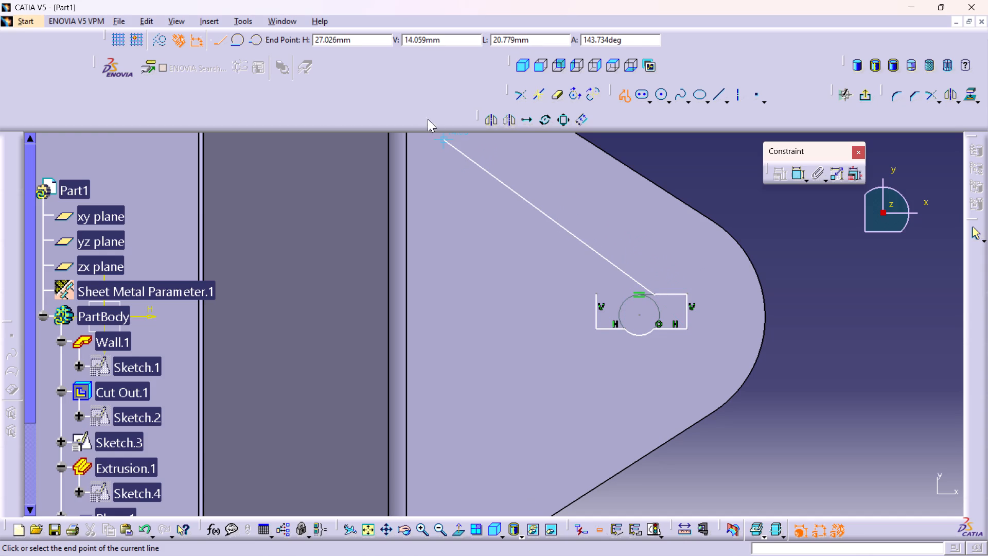
pyautogui.click(253, 38)
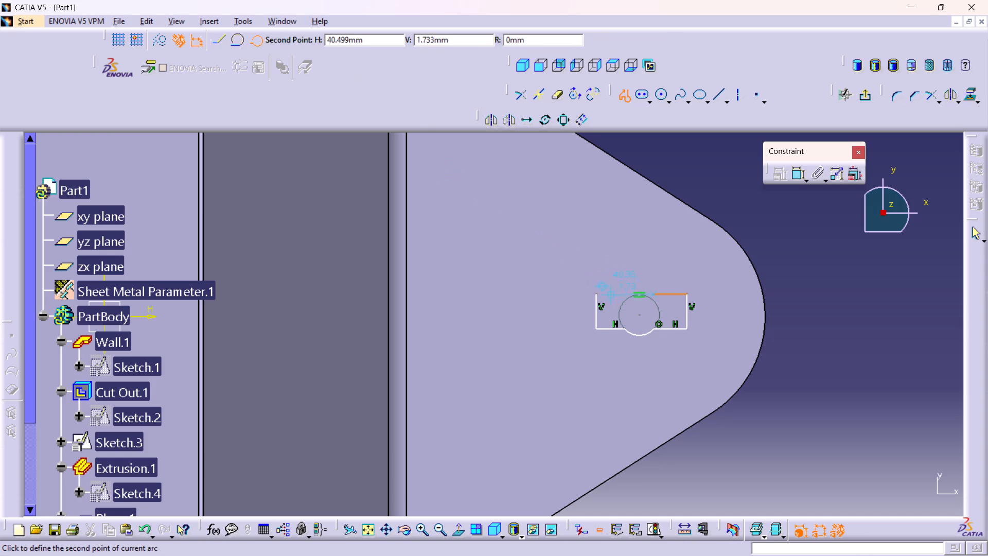
pyautogui.click(623, 289)
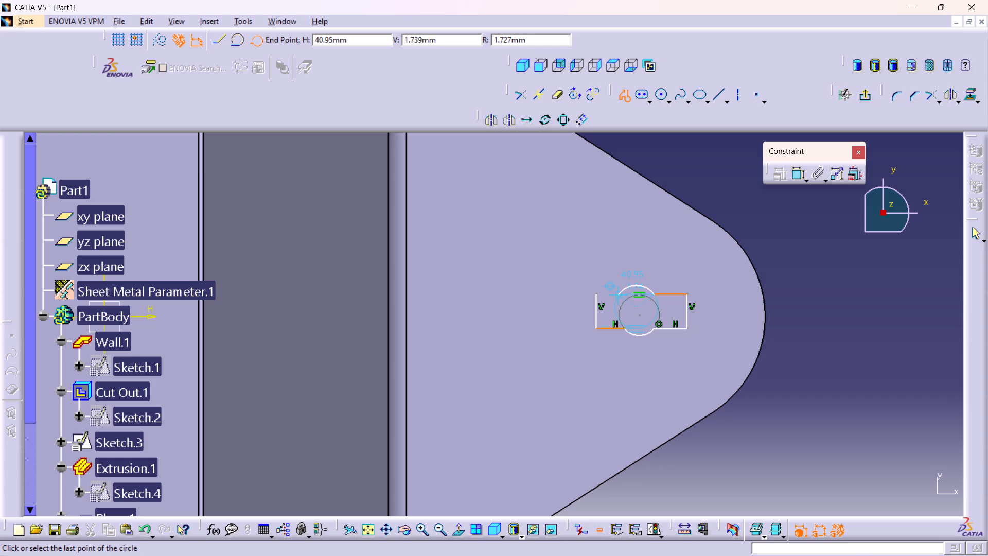
pyautogui.click(622, 294)
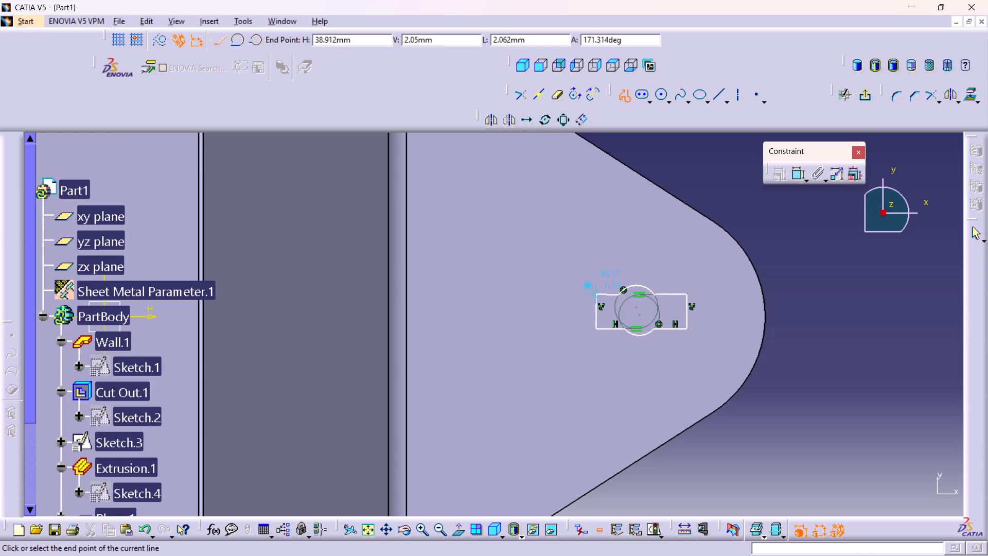
pyautogui.click(595, 291)
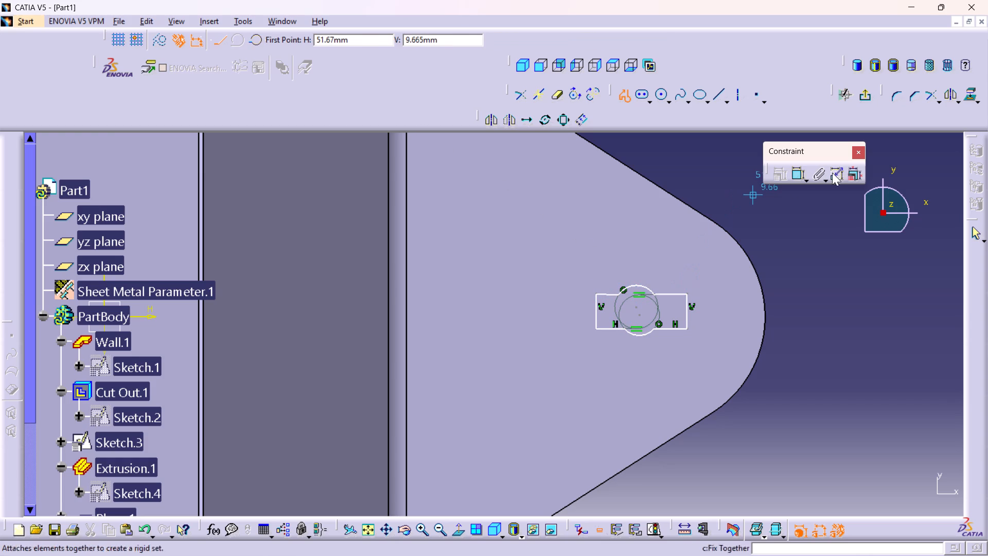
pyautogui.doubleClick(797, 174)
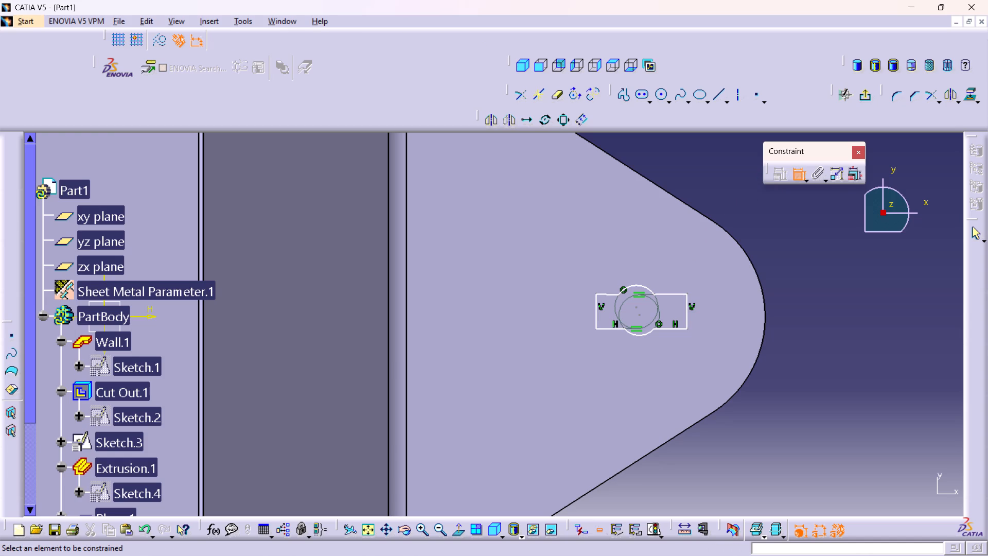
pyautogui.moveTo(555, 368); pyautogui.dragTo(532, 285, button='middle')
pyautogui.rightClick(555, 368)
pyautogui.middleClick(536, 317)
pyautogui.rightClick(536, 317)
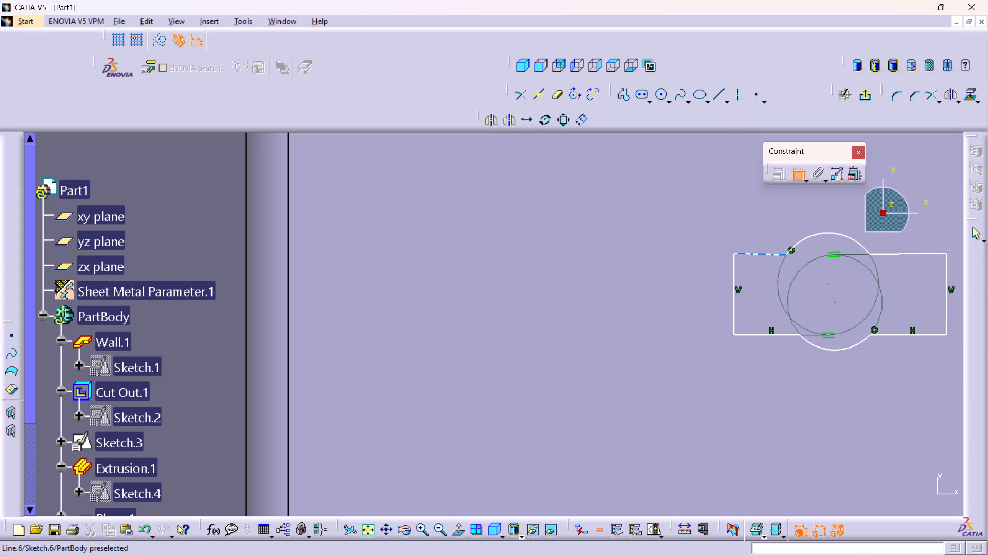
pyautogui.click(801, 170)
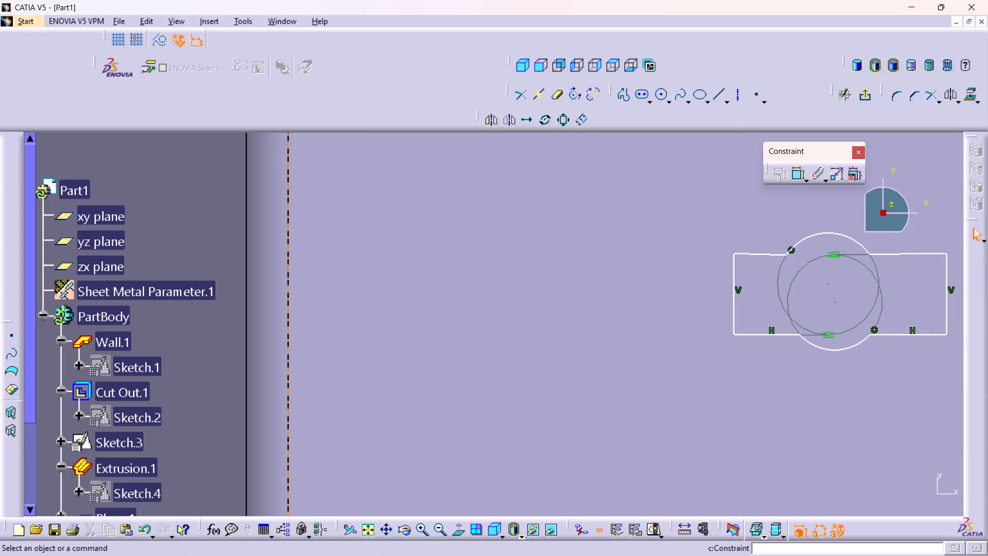
# Apply a horizontal constraint to the short line left of the arc on the profile's top edge.
pyautogui.rightClick(749, 257)
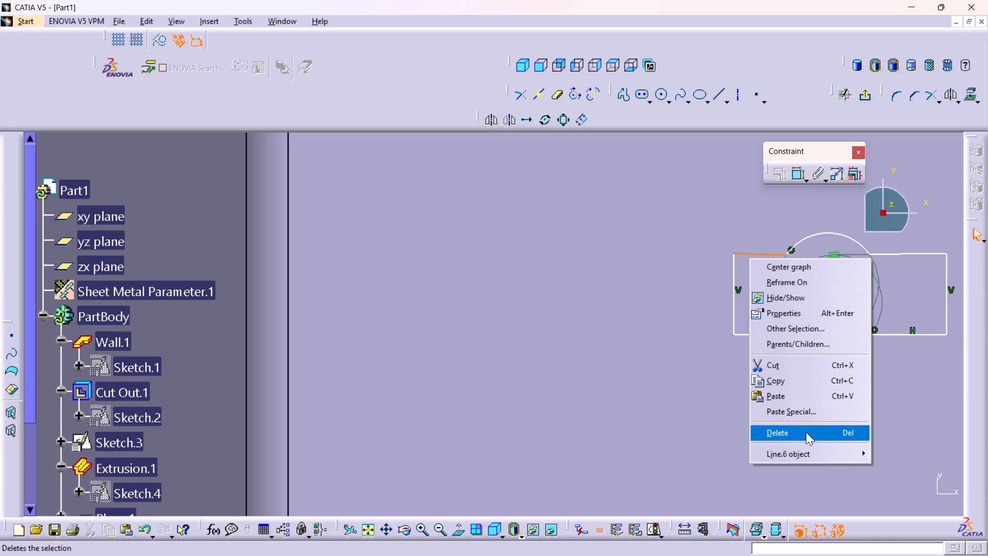
pyautogui.click(819, 459)
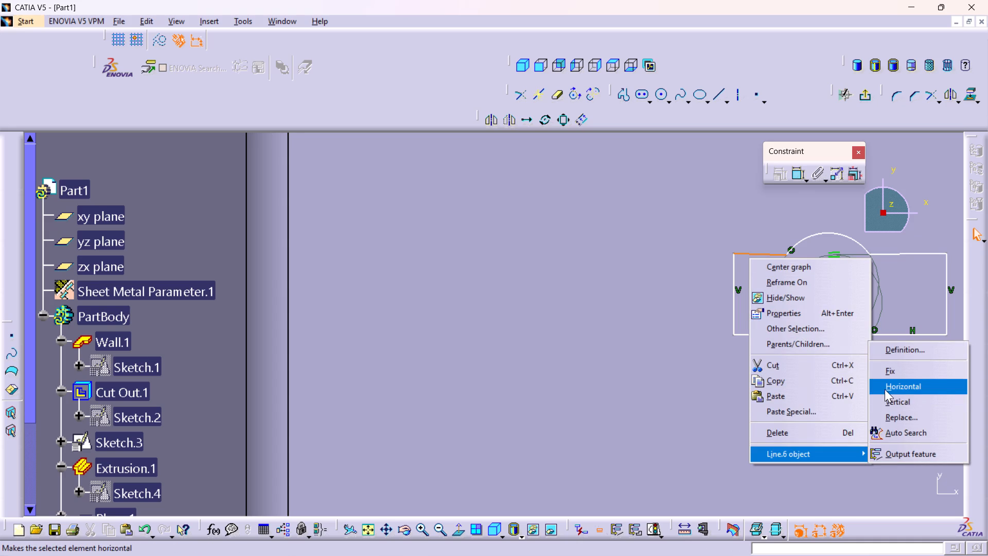
pyautogui.click(886, 389)
pyautogui.click(674, 297)
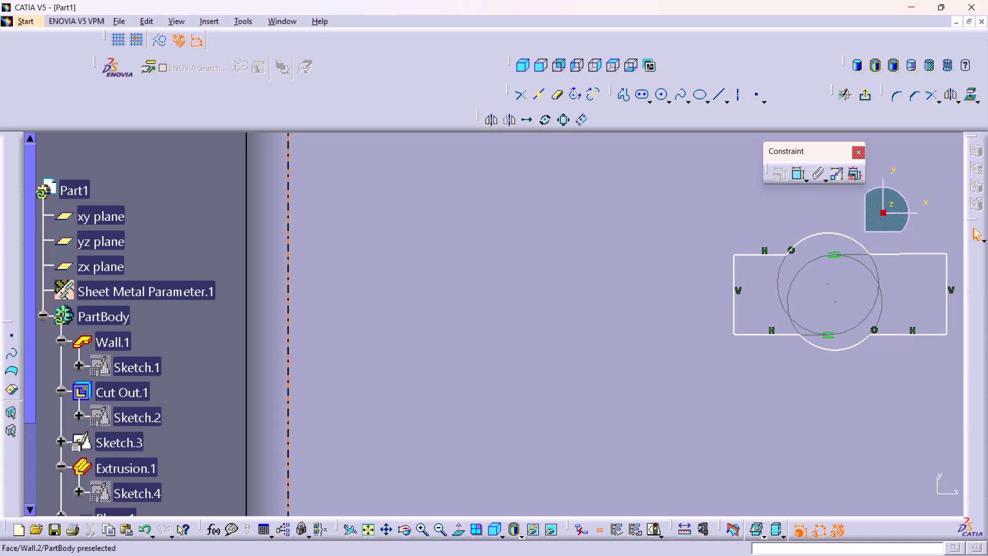
# Dimension the distance between the profile's two vertical sides, placed below the profile, and set it to 10 mm.
pyautogui.moveTo(593, 282); pyautogui.dragTo(617, 348, button='middle')
pyautogui.rightClick(593, 282)
pyautogui.moveTo(803, 373); pyautogui.dragTo(721, 330, button='middle')
pyautogui.rightClick(721, 330)
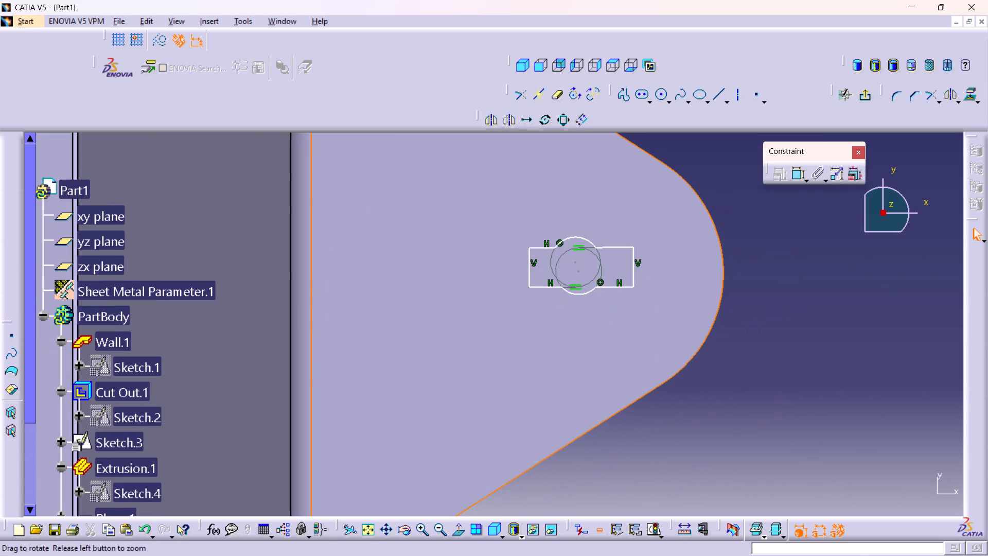
pyautogui.moveTo(721, 330); pyautogui.dragTo(715, 305, button='middle')
pyautogui.moveTo(564, 332); pyautogui.dragTo(562, 287, button='middle')
pyautogui.rightClick(564, 332)
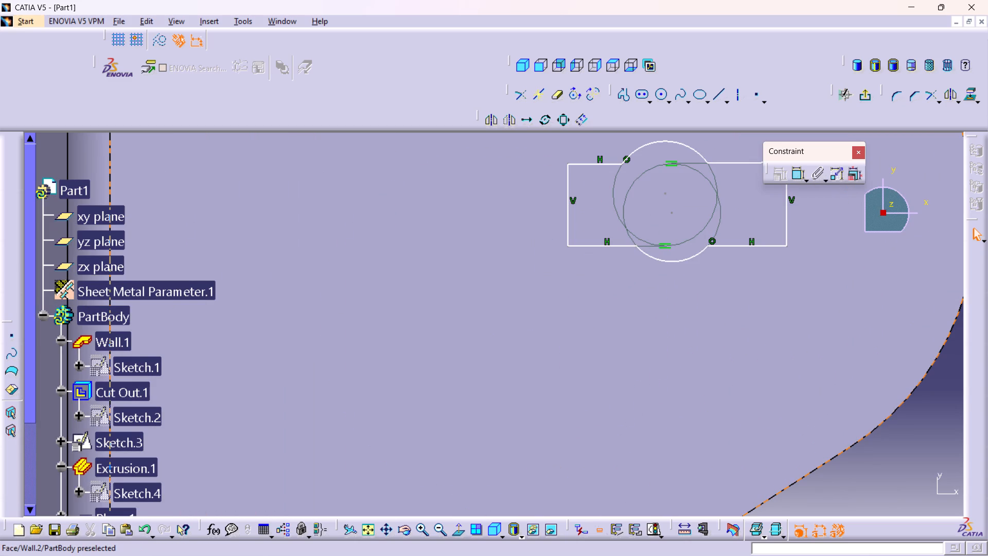
pyautogui.moveTo(605, 205); pyautogui.dragTo(605, 184, button='middle')
pyautogui.rightClick(605, 205)
pyautogui.moveTo(604, 184); pyautogui.dragTo(586, 270, button='middle')
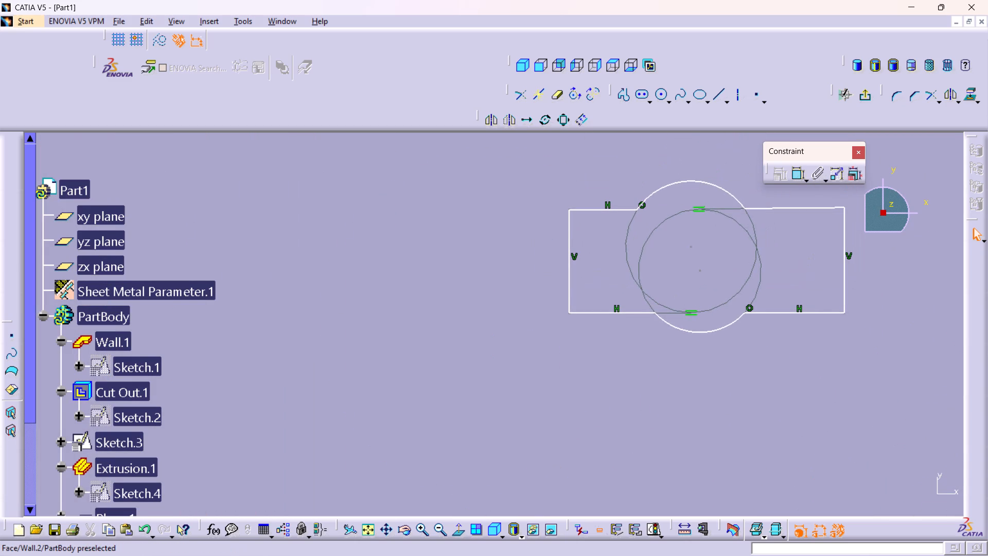
pyautogui.moveTo(596, 271); pyautogui.dragTo(595, 253, button='middle')
pyautogui.rightClick(596, 271)
pyautogui.moveTo(607, 251); pyautogui.dragTo(493, 307, button='middle')
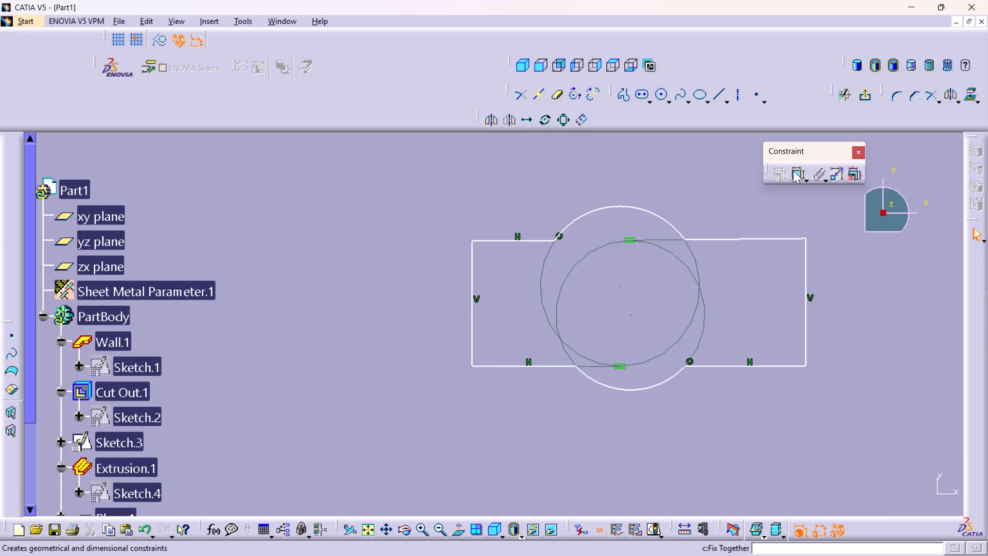
pyautogui.doubleClick(793, 170)
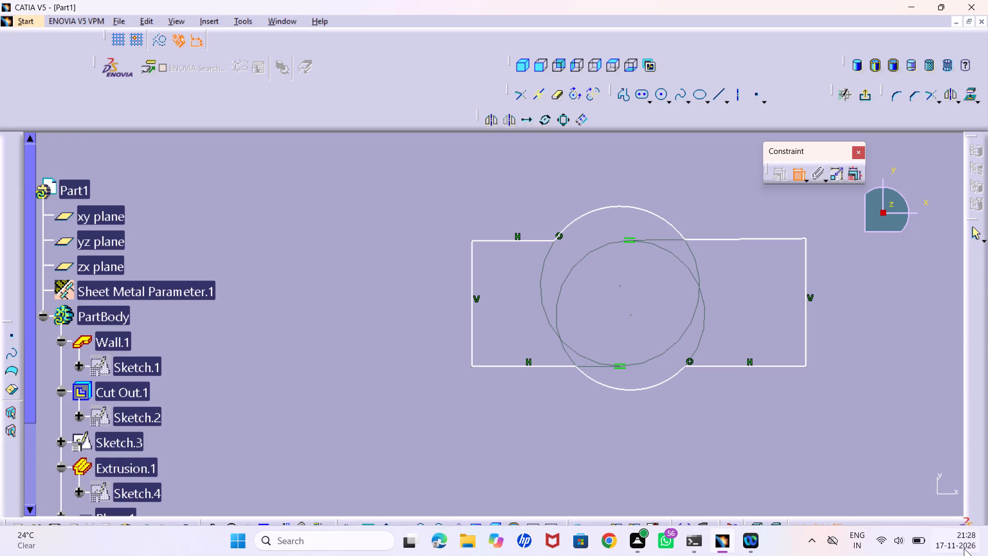
pyautogui.click(473, 268)
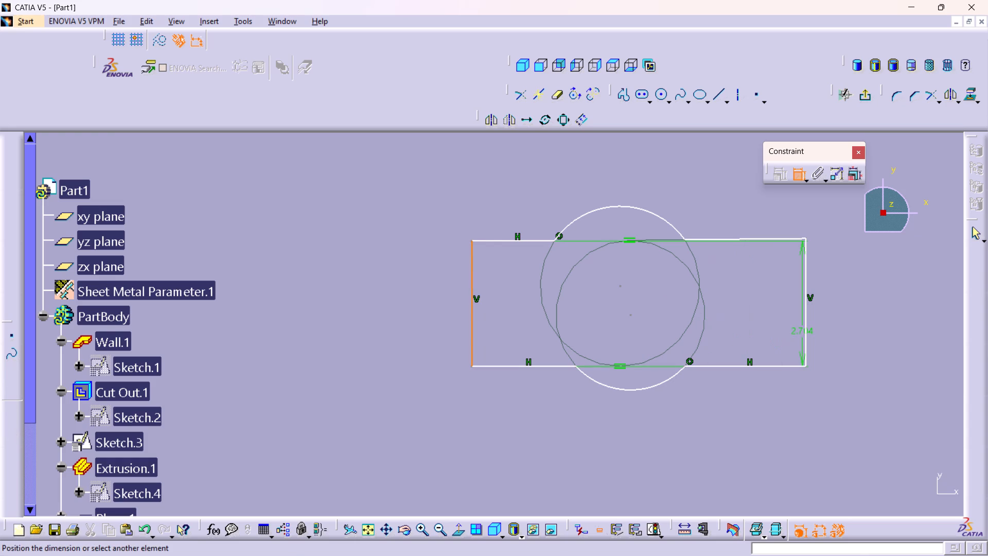
pyautogui.moveTo(806, 325); pyautogui.dragTo(805, 331)
pyautogui.click(615, 427)
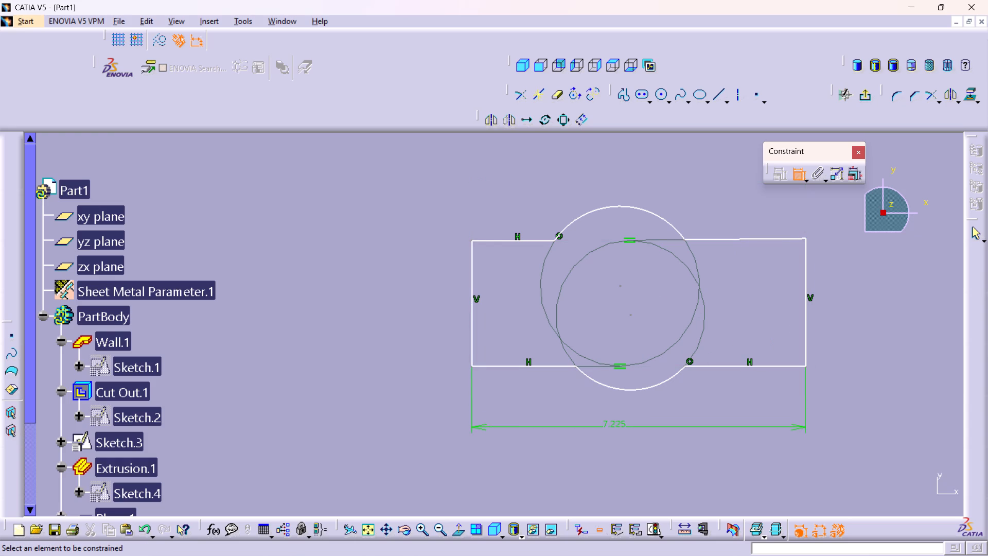
pyautogui.doubleClick(610, 425)
pyautogui.write('10')
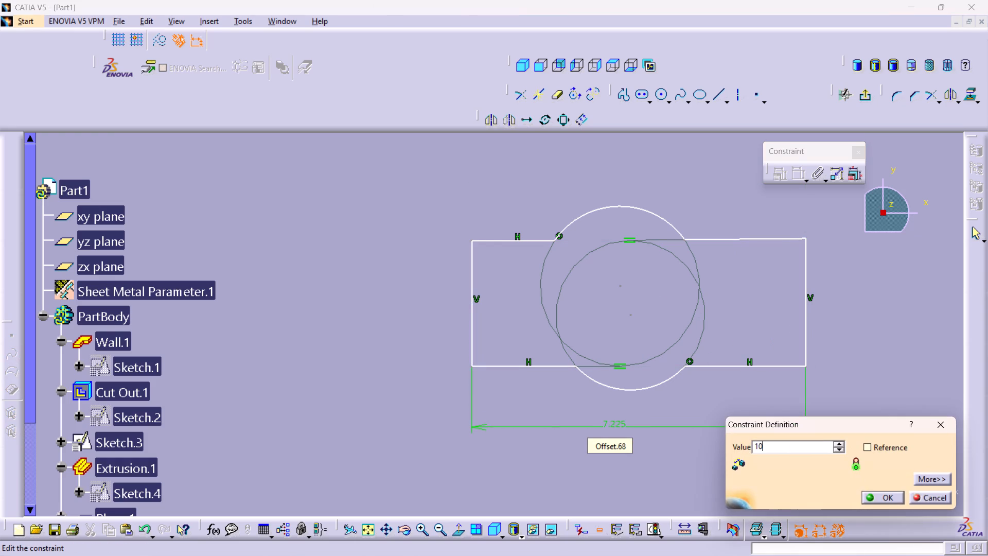
pyautogui.press('Return')
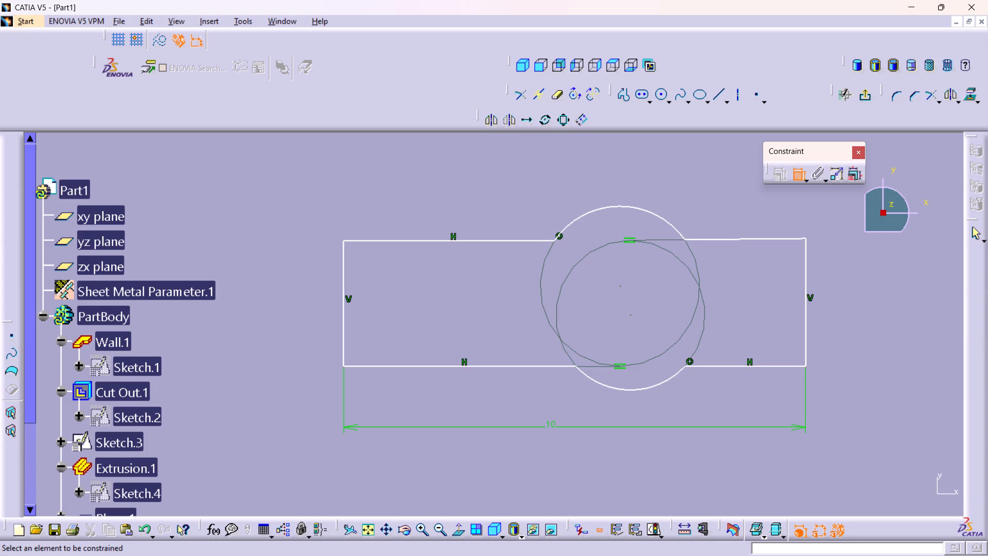
# Constrain the left top and bottom lines of the profile as symmetric about the sketch's horizontal axis.
pyautogui.moveTo(447, 319); pyautogui.dragTo(478, 456, button='middle')
pyautogui.rightClick(446, 319)
pyautogui.moveTo(472, 401); pyautogui.dragTo(484, 420, button='middle')
pyautogui.rightClick(472, 401)
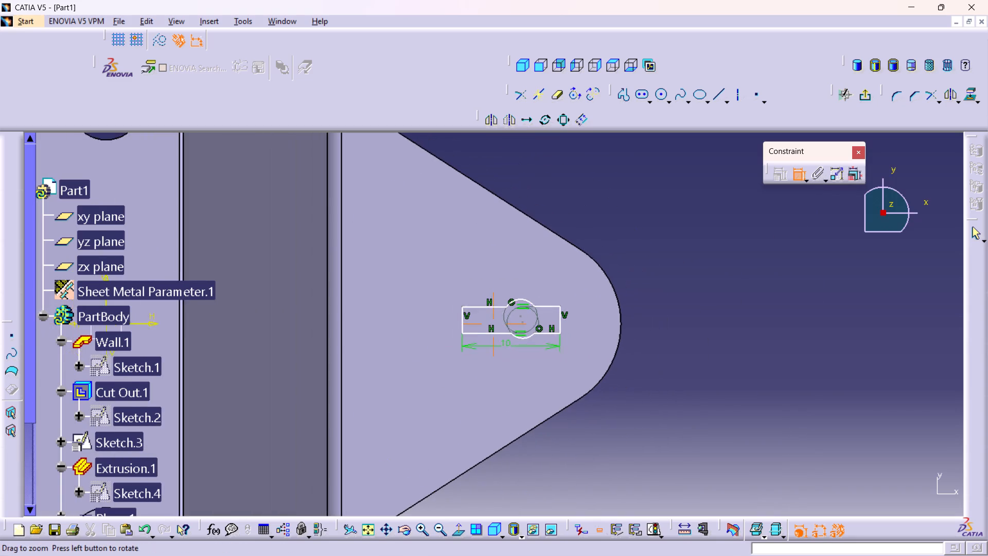
pyautogui.moveTo(484, 420); pyautogui.dragTo(498, 456, button='middle')
pyautogui.moveTo(472, 341); pyautogui.dragTo(474, 274, button='middle')
pyautogui.rightClick(472, 341)
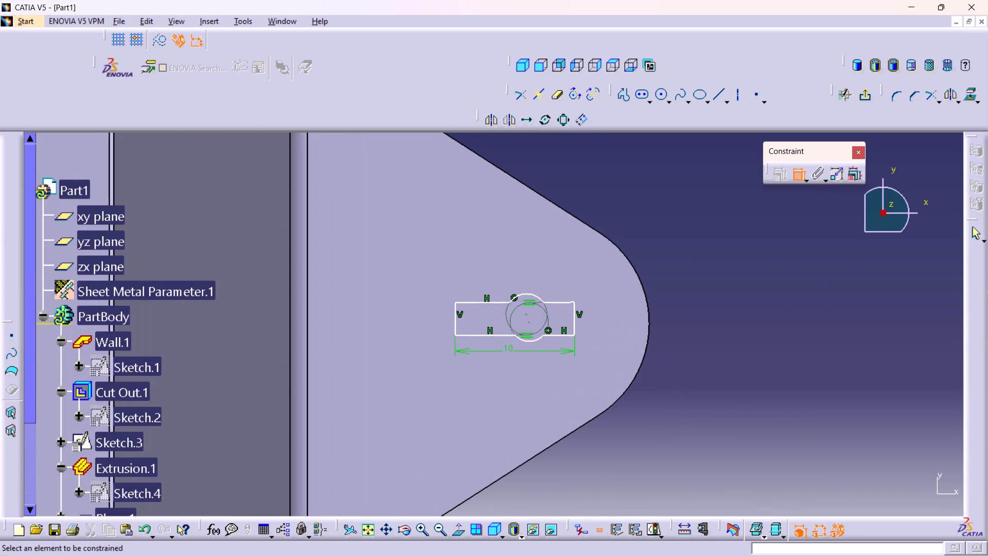
pyautogui.click(470, 302)
pyautogui.click(468, 334)
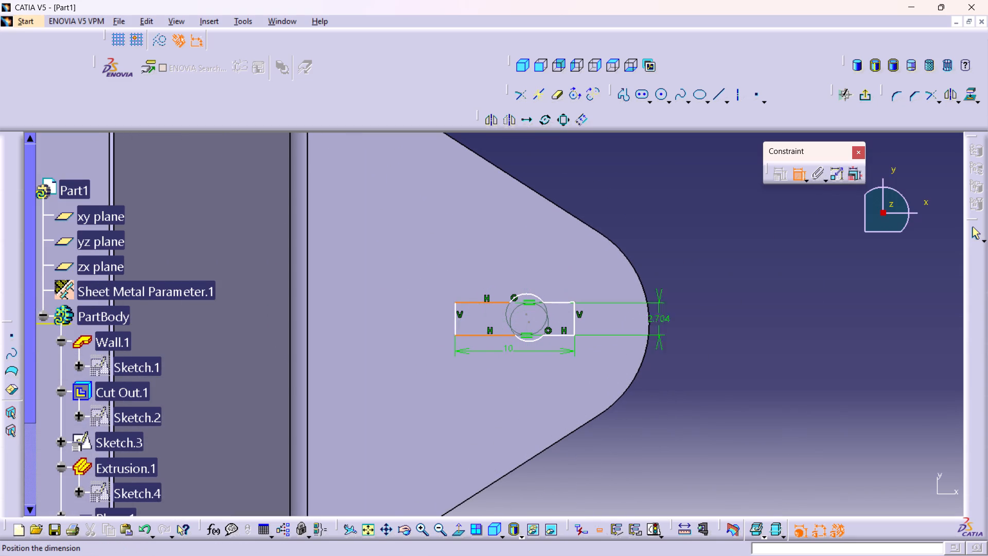
pyautogui.rightClick(714, 322)
pyautogui.click(766, 443)
pyautogui.moveTo(325, 298); pyautogui.dragTo(350, 344, button='middle')
pyautogui.rightClick(325, 298)
pyautogui.click(243, 323)
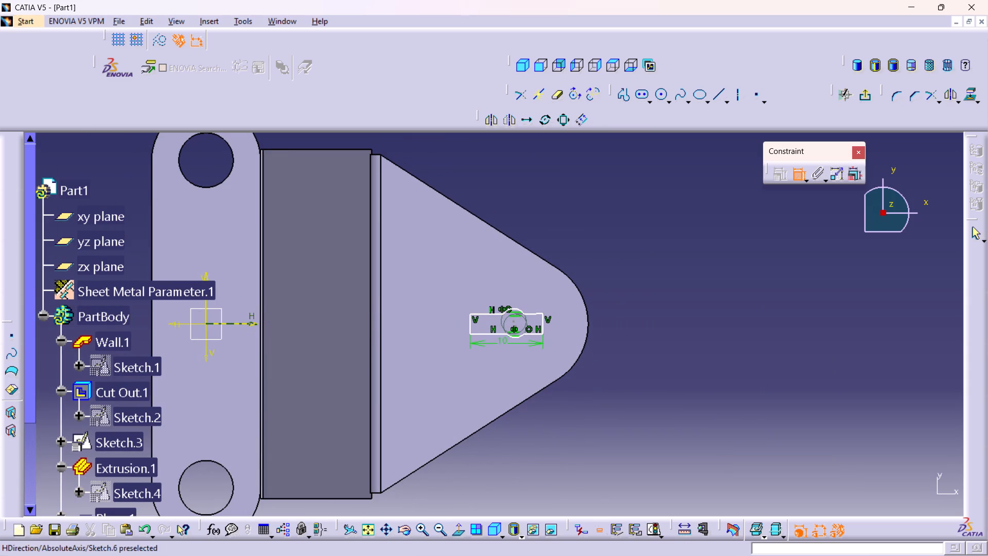
# Dimension the distance between the profile's left top and bottom lines and set it to 30 mm.
pyautogui.moveTo(560, 395); pyautogui.dragTo(542, 308, button='middle')
pyautogui.rightClick(560, 395)
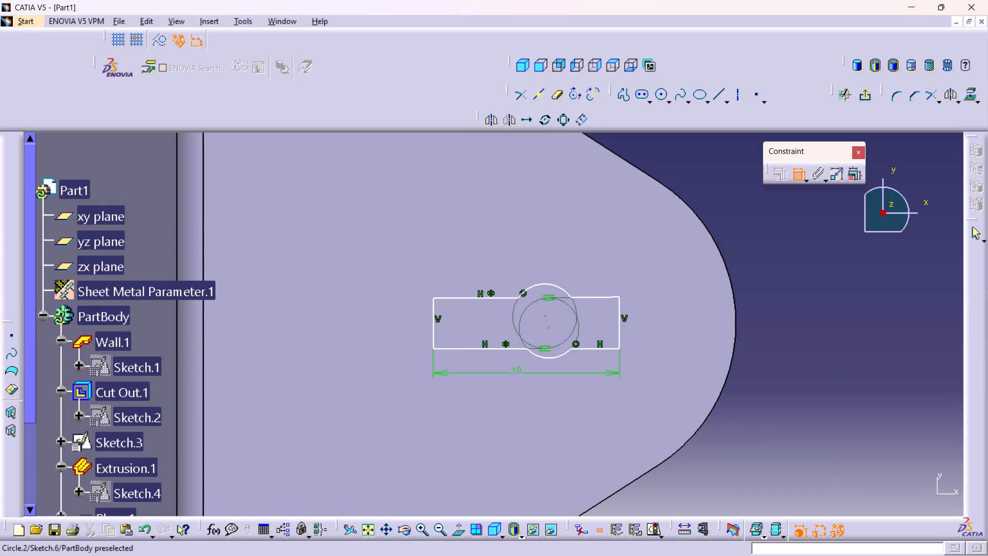
pyautogui.click(446, 300)
pyautogui.click(444, 350)
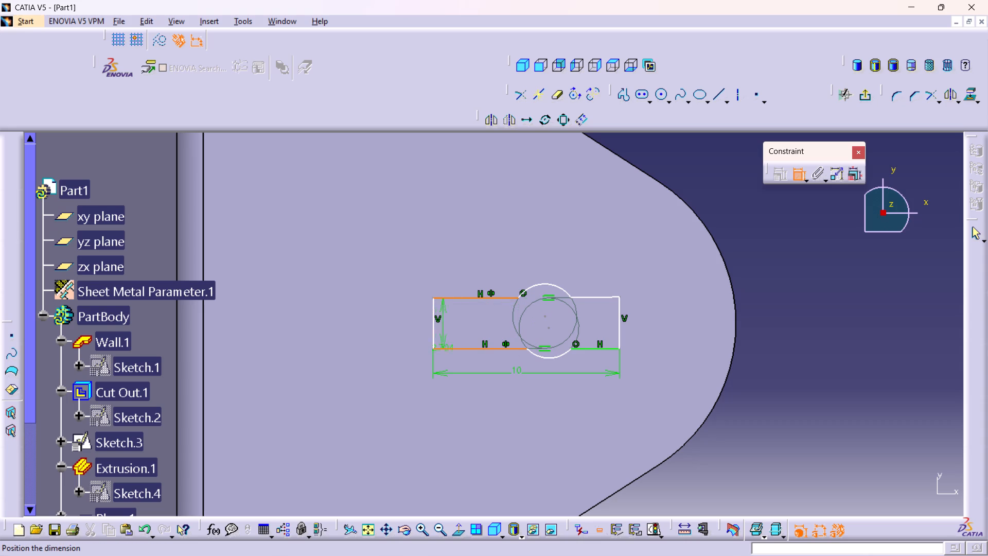
pyautogui.click(408, 324)
pyautogui.doubleClick(404, 320)
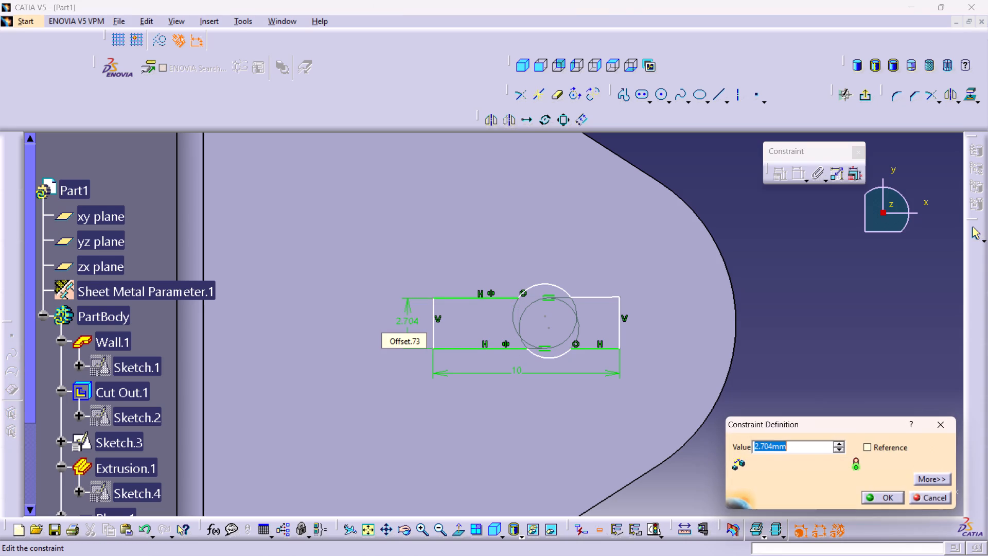
pyautogui.write('30')
pyautogui.press('Return')
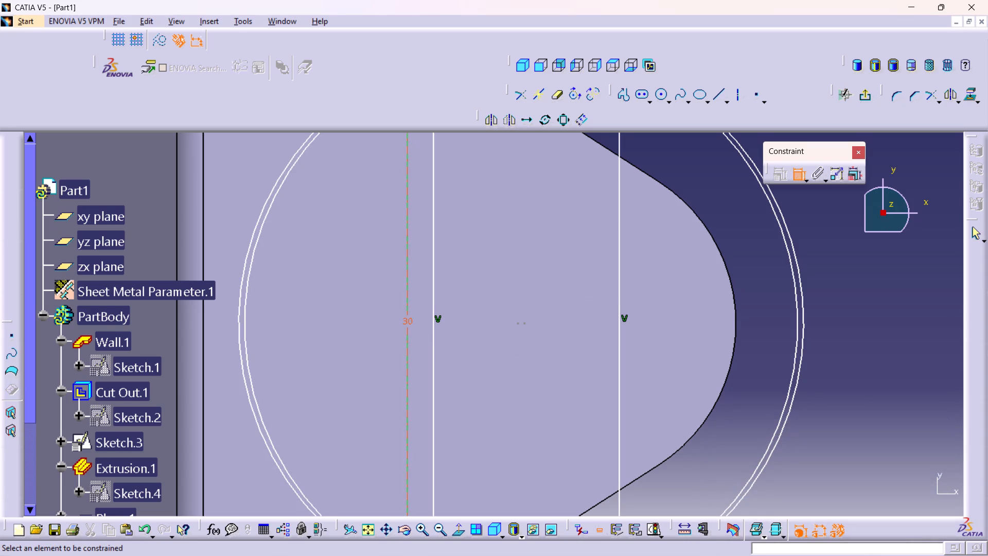
# Set the profile's height dimension to 3 mm.
pyautogui.click(402, 320)
pyautogui.doubleClick(404, 322)
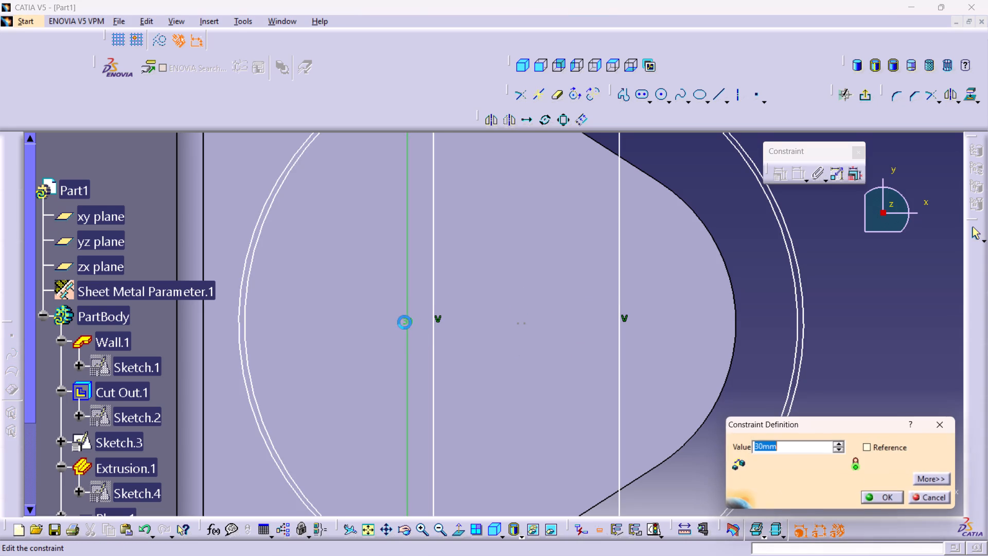
pyautogui.press('3')
pyautogui.press('Return')
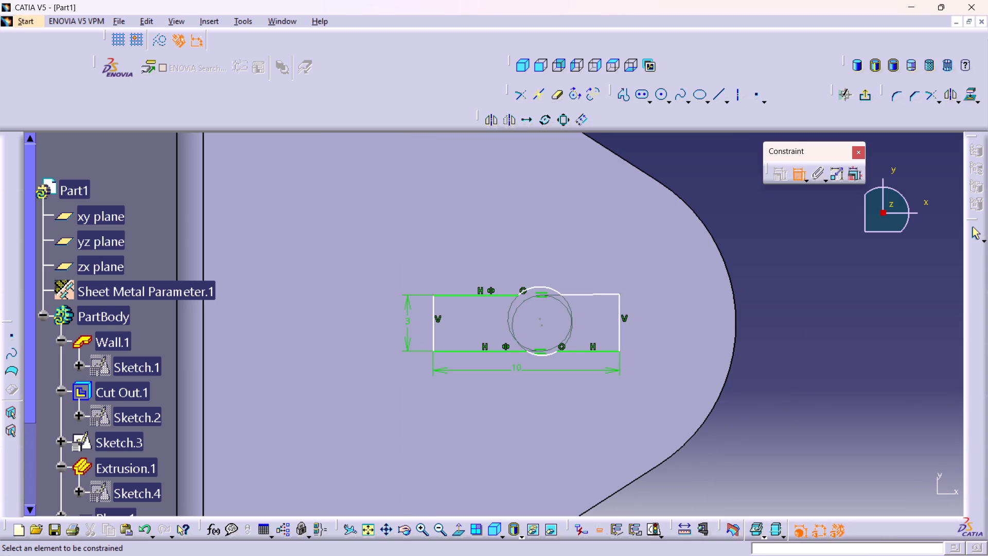
# Add a radius dimension to the profile's upper arc, placed above it.
pyautogui.click(537, 287)
pyautogui.click(547, 257)
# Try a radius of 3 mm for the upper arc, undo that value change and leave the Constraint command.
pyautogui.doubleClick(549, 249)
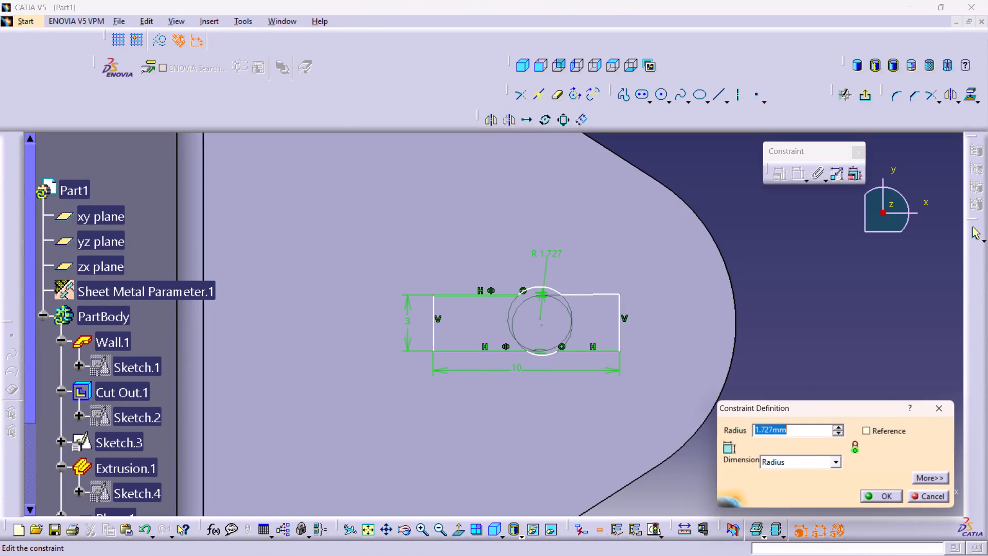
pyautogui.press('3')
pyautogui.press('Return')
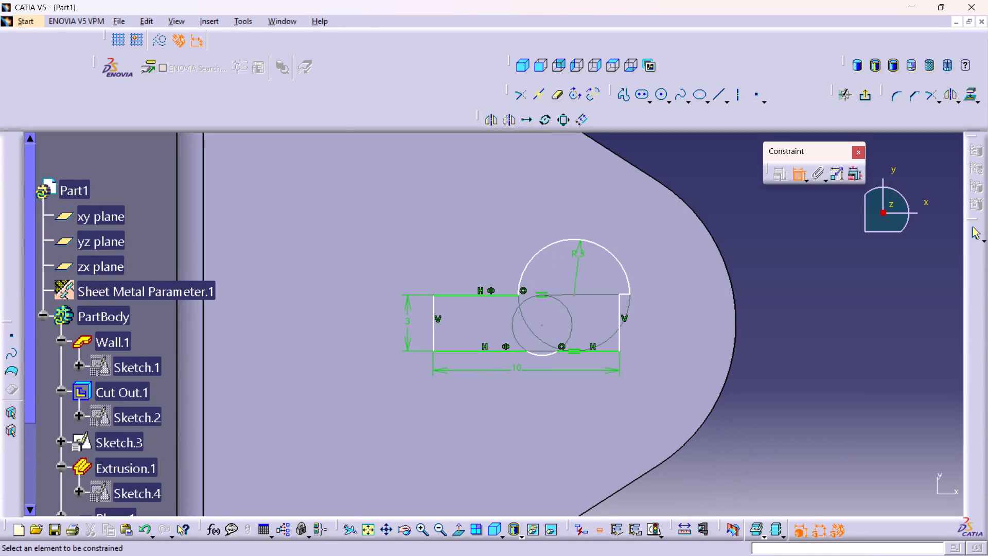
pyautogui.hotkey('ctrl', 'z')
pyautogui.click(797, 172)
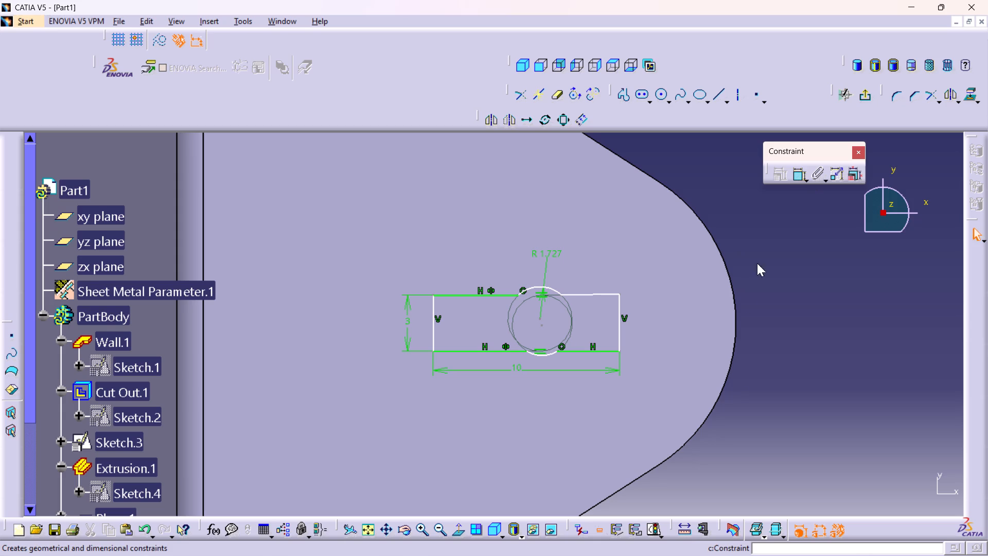
# Add a radius dimension to the profile's lower arc, placed just below it.
pyautogui.moveTo(586, 374); pyautogui.dragTo(563, 296, button='middle')
pyautogui.rightClick(586, 374)
pyautogui.moveTo(659, 314); pyautogui.dragTo(582, 276, button='middle')
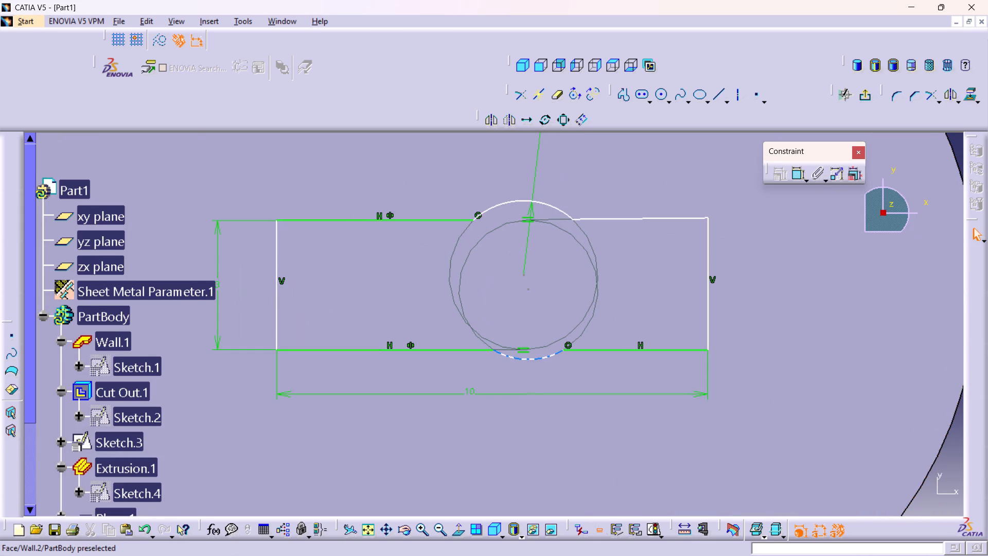
pyautogui.click(520, 358)
pyautogui.doubleClick(792, 173)
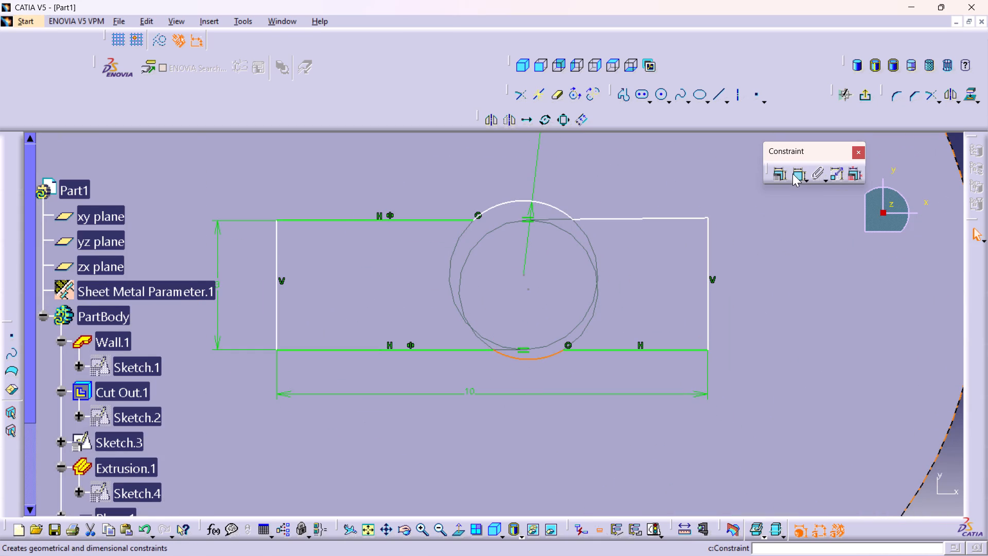
pyautogui.click(536, 370)
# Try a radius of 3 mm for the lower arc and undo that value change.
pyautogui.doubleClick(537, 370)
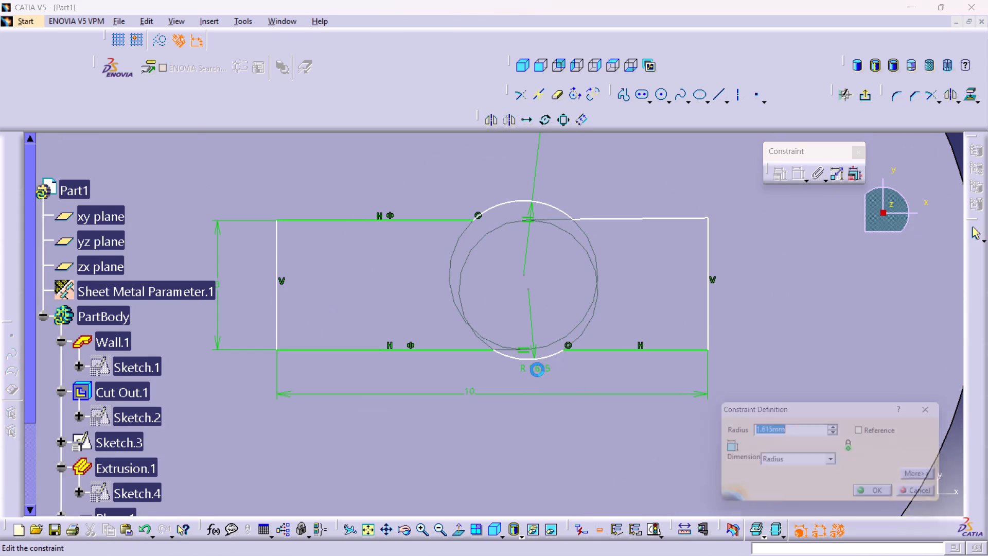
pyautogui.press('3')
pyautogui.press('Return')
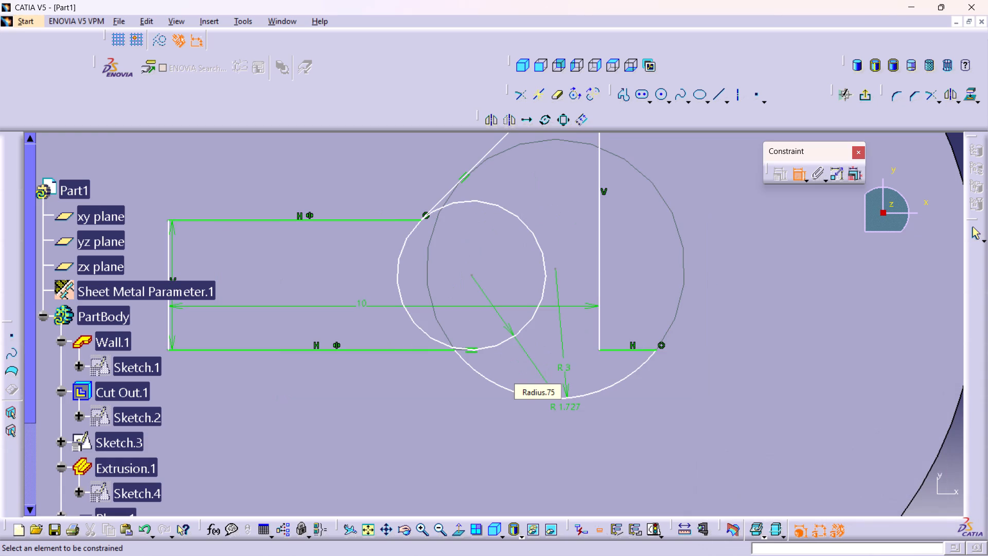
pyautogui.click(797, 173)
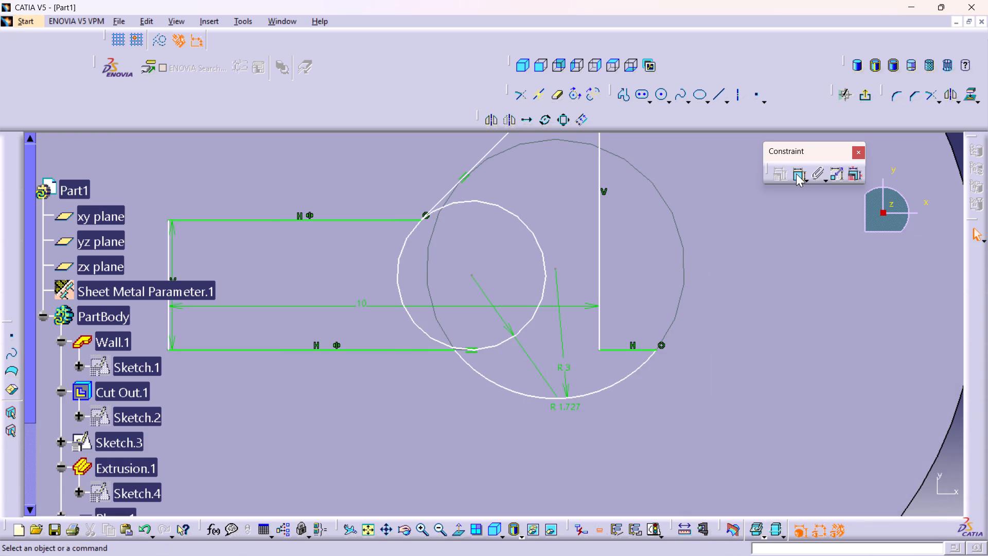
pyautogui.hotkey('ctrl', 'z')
# Dimension the horizontal distance from the upper arc's centre to the wall's rounded tip and set it to 11 mm.
pyautogui.moveTo(595, 257); pyautogui.dragTo(613, 289, button='middle')
pyautogui.rightClick(595, 257)
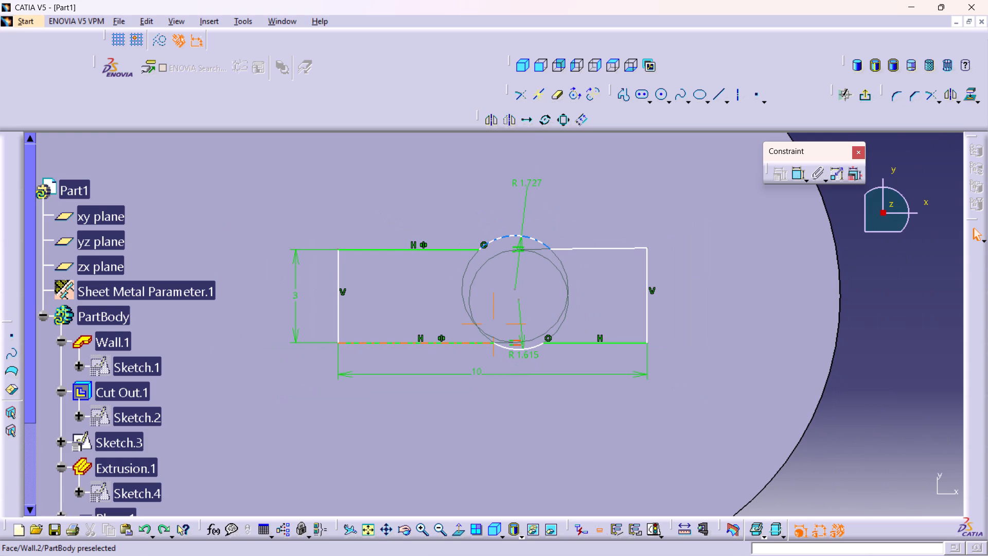
pyautogui.click(515, 290)
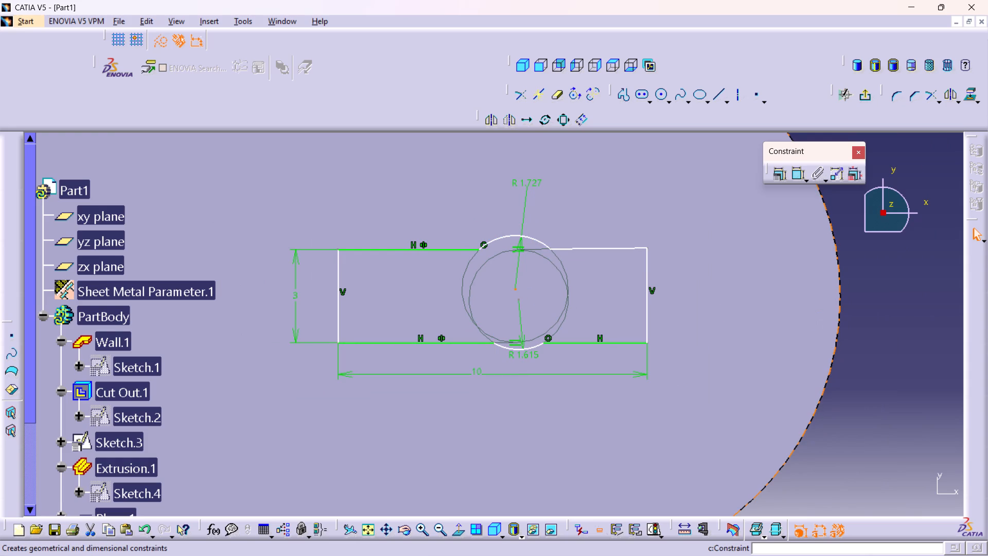
pyautogui.doubleClick(796, 173)
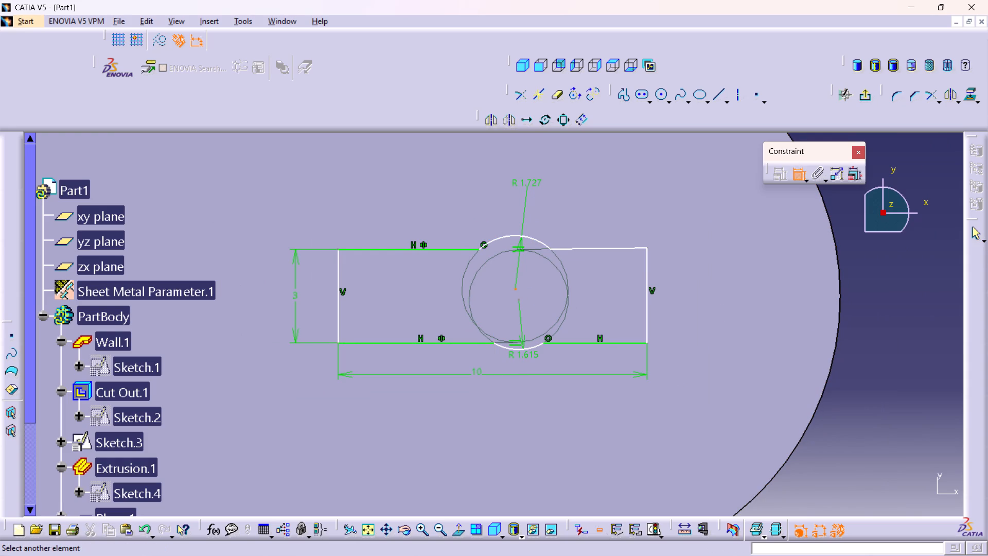
pyautogui.click(842, 306)
pyautogui.moveTo(623, 199); pyautogui.dragTo(659, 328, button='middle')
pyautogui.rightClick(623, 199)
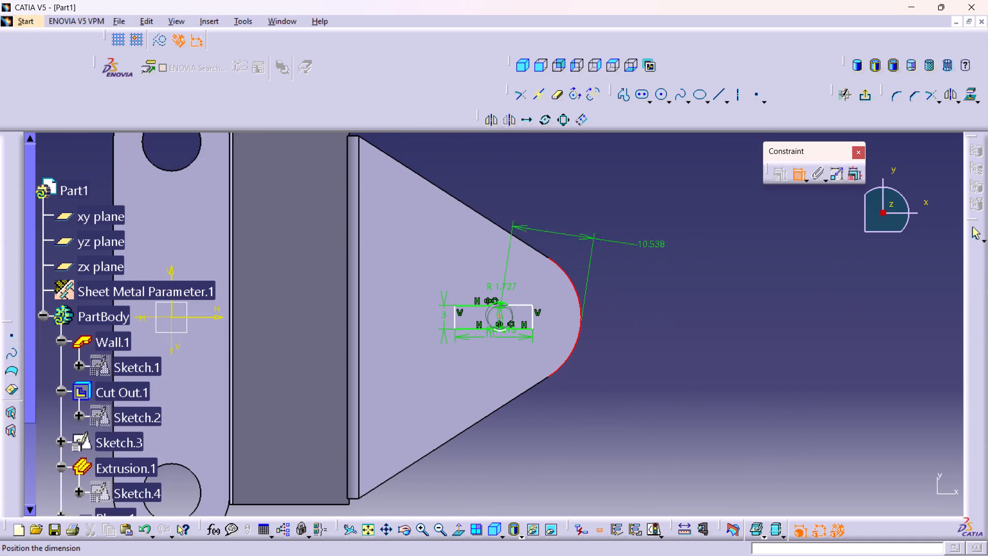
pyautogui.rightClick(578, 217)
pyautogui.click(618, 251)
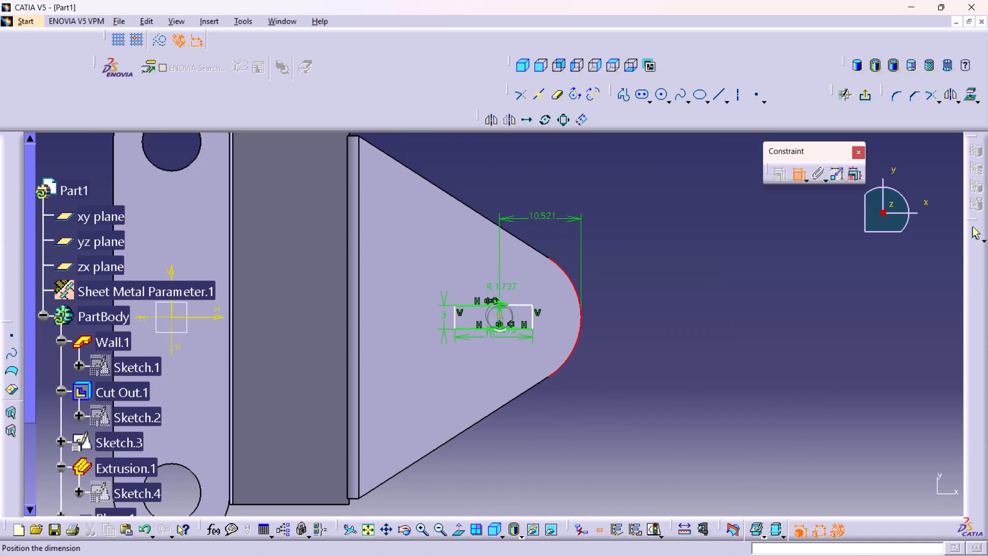
pyautogui.click(542, 219)
pyautogui.doubleClick(539, 215)
pyautogui.write('11')
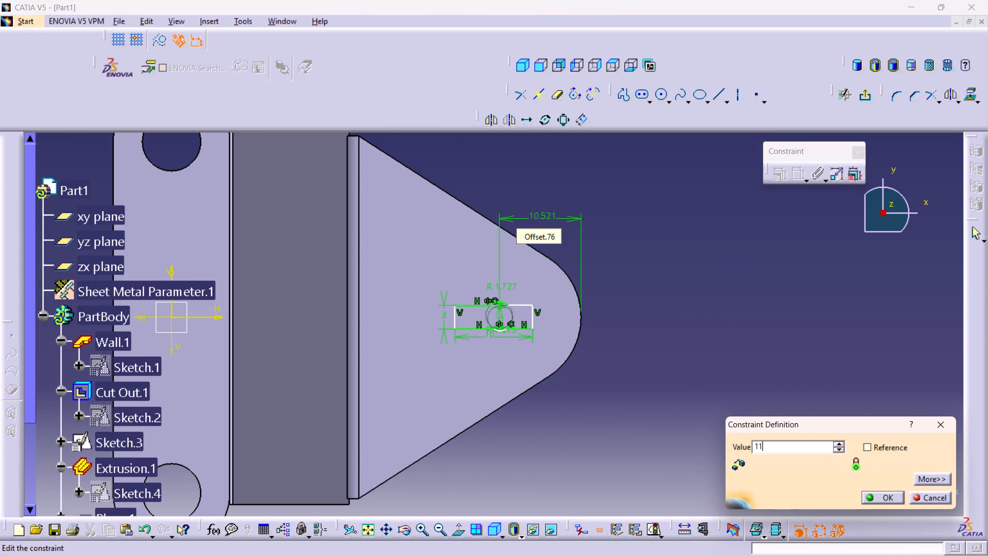
pyautogui.press('Return')
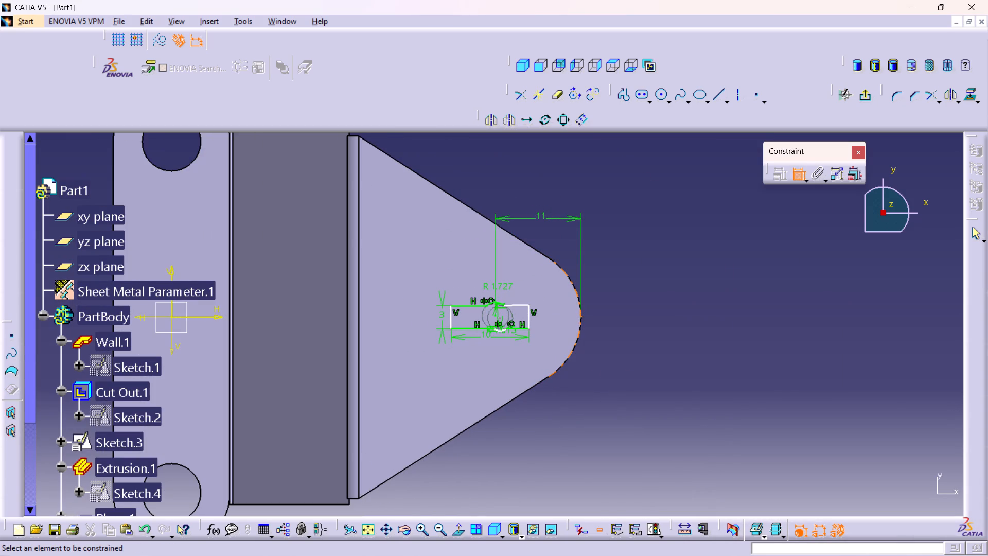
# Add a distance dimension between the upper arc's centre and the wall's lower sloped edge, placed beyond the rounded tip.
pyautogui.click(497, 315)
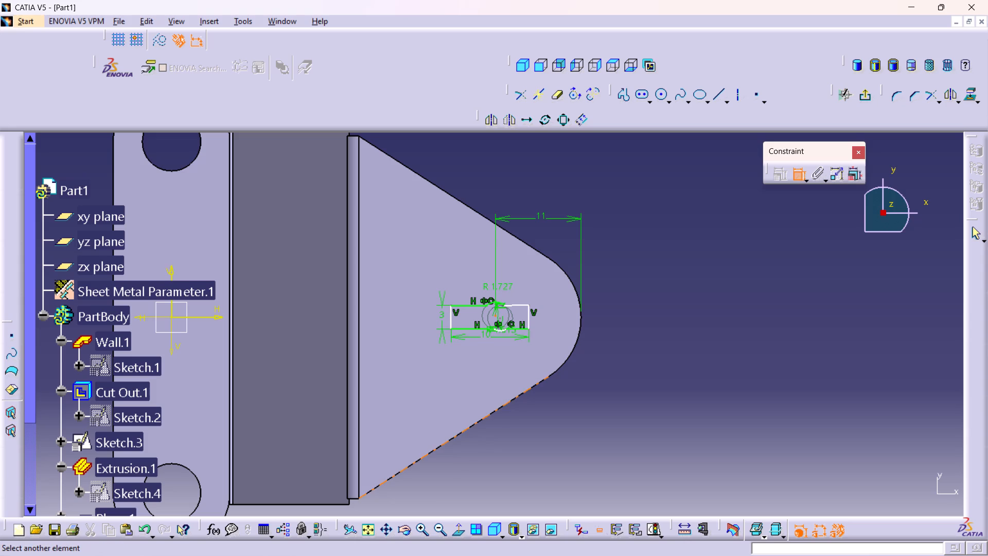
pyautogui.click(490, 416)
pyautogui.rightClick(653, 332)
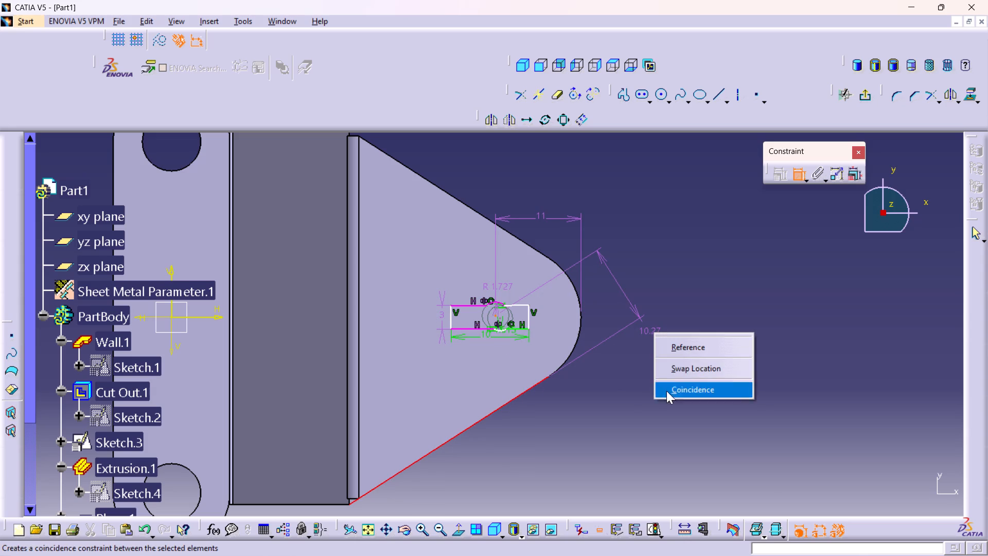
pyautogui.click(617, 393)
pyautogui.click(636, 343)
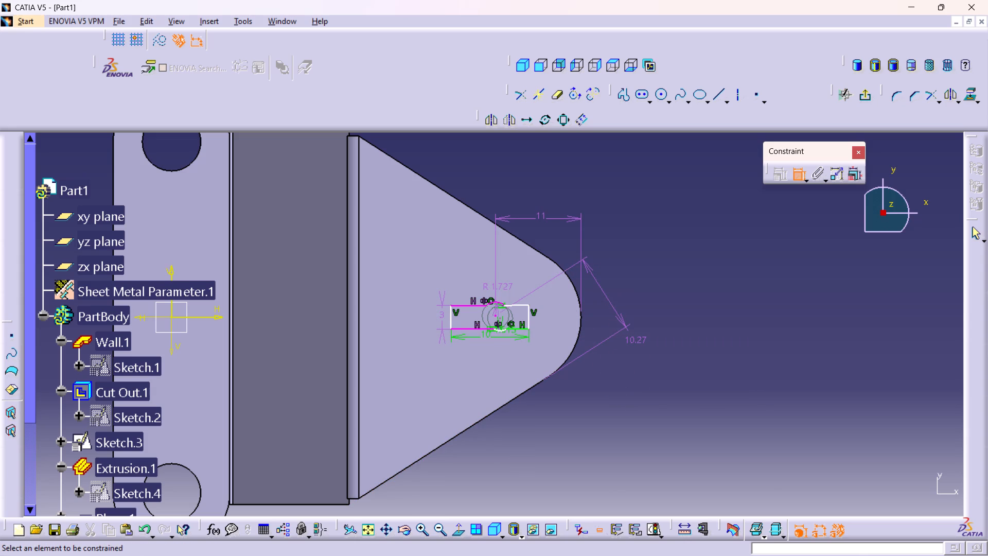
# Delete the radius dimension of the profile's upper arc.
pyautogui.moveTo(430, 350); pyautogui.dragTo(430, 308, button='middle')
pyautogui.rightClick(430, 350)
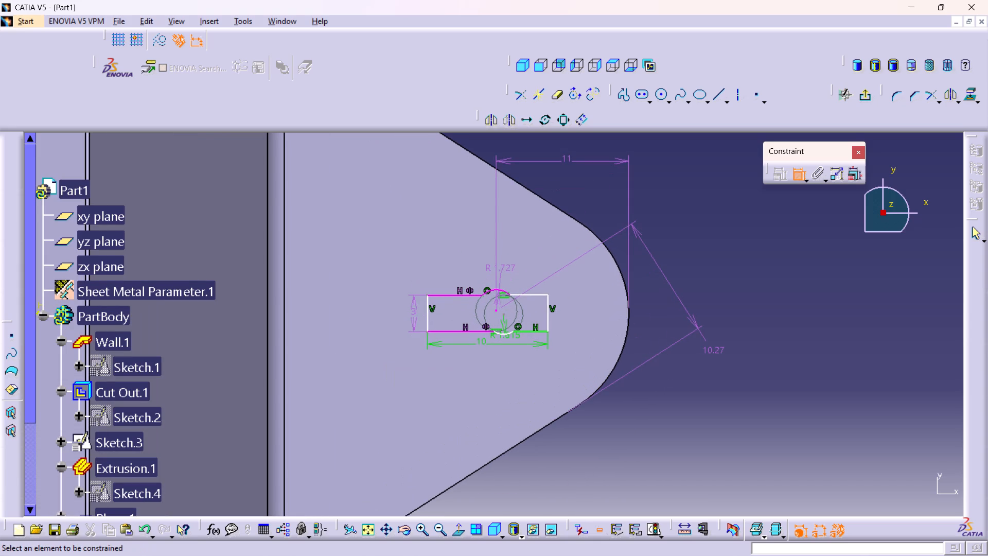
pyautogui.rightClick(506, 262)
pyautogui.click(541, 475)
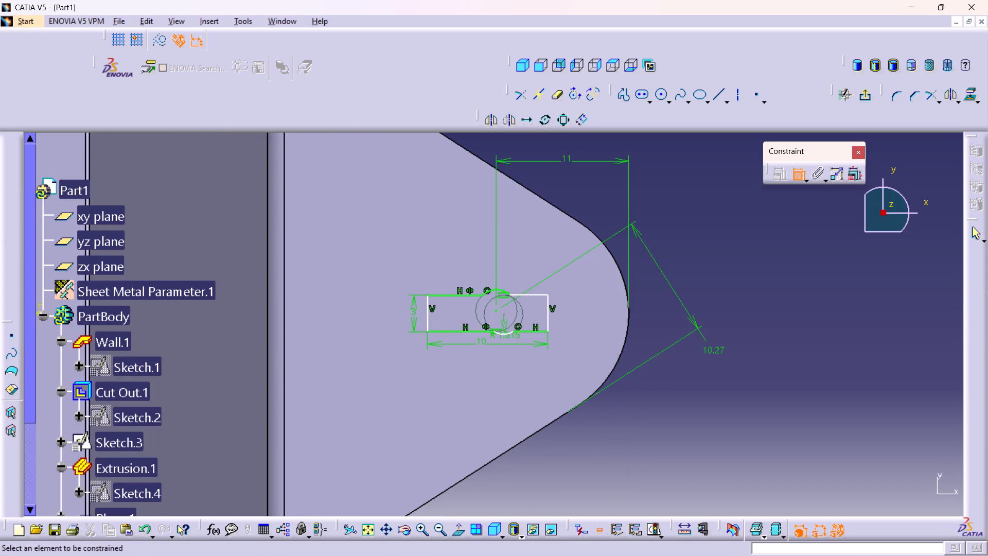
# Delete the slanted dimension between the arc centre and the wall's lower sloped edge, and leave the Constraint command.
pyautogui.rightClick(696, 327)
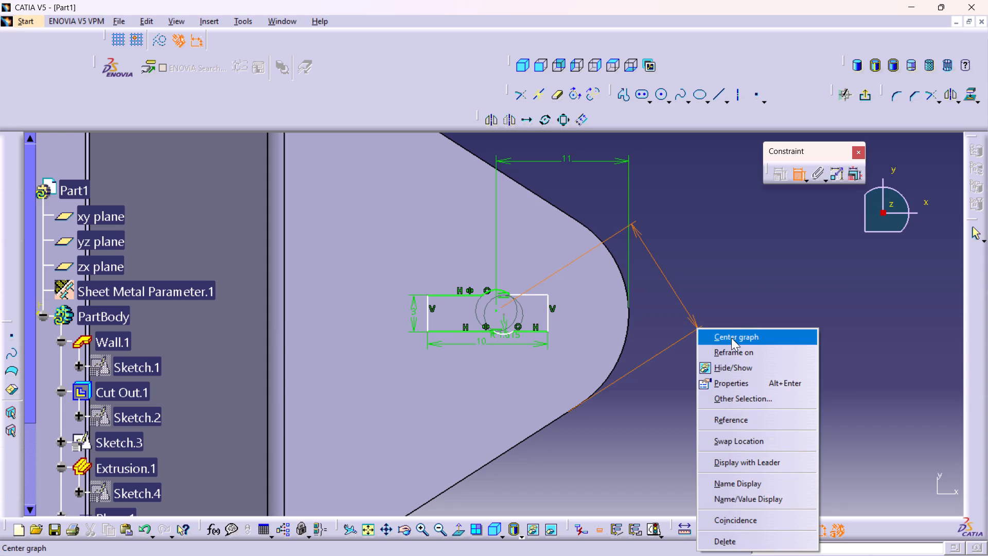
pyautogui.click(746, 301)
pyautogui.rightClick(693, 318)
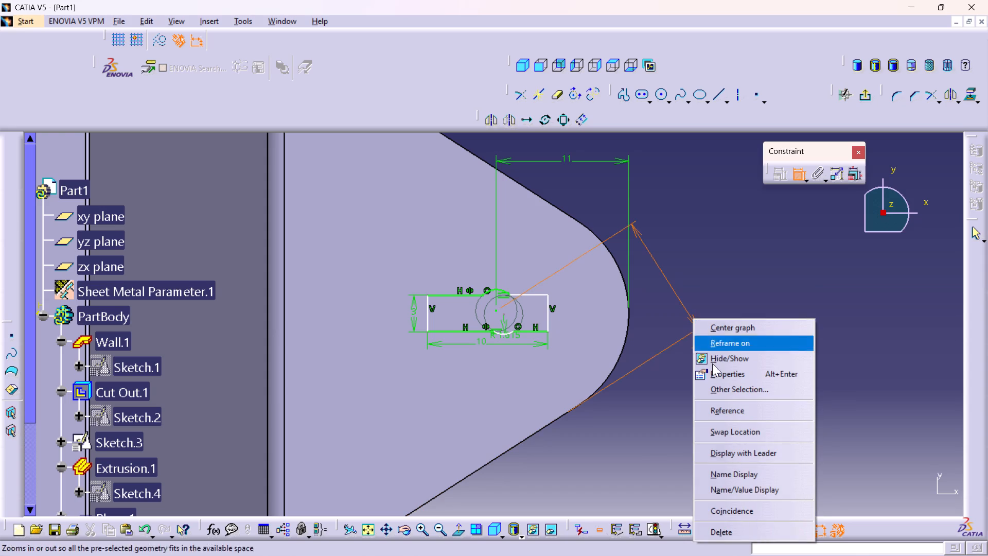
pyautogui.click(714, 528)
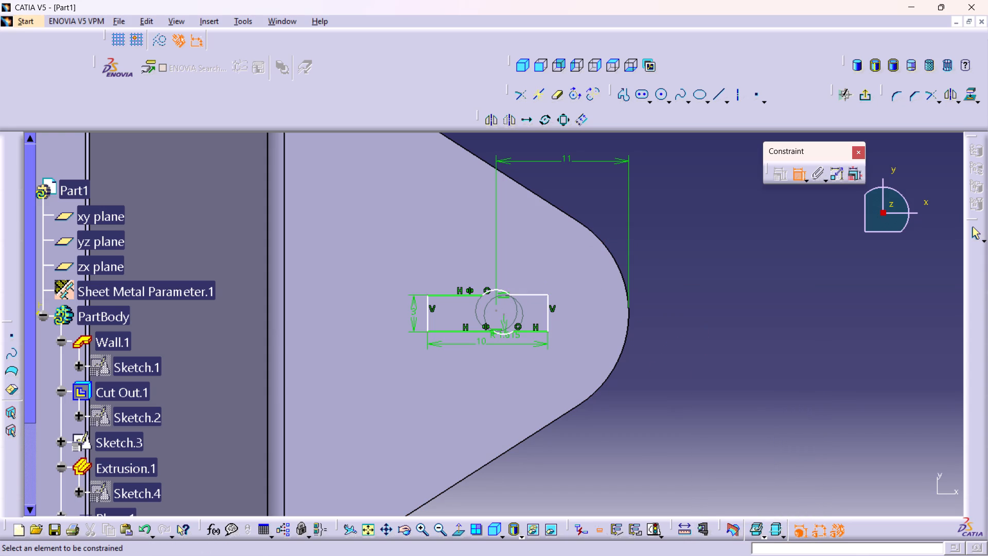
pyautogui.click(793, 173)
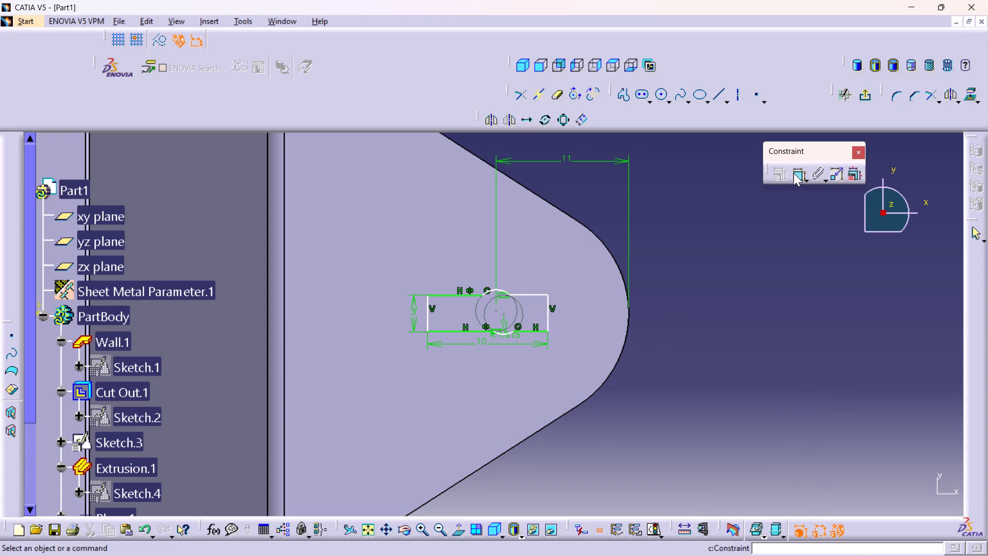
# Delete the profile's lower arc and the two lower horizontal lines on either side of it.
pyautogui.rightClick(504, 333)
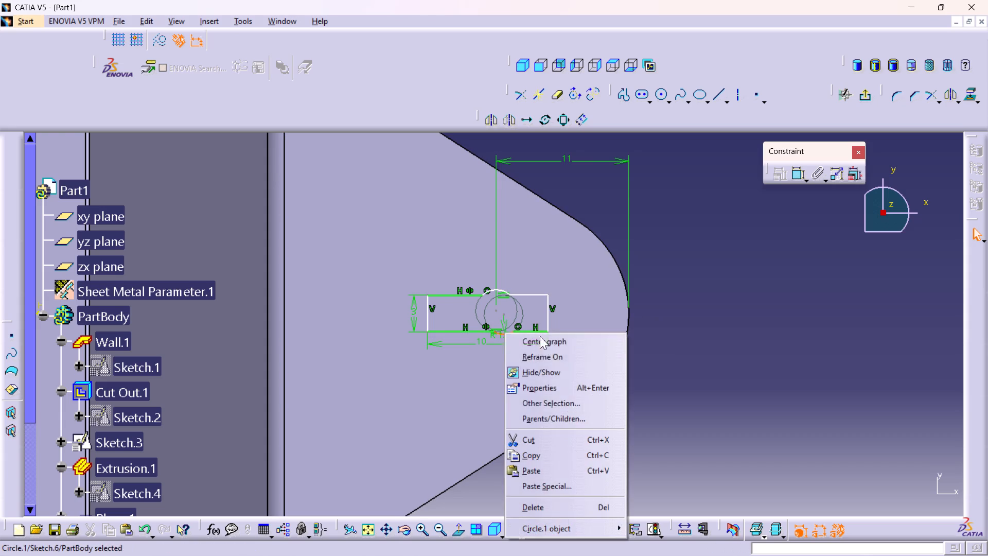
pyautogui.click(551, 508)
pyautogui.rightClick(455, 329)
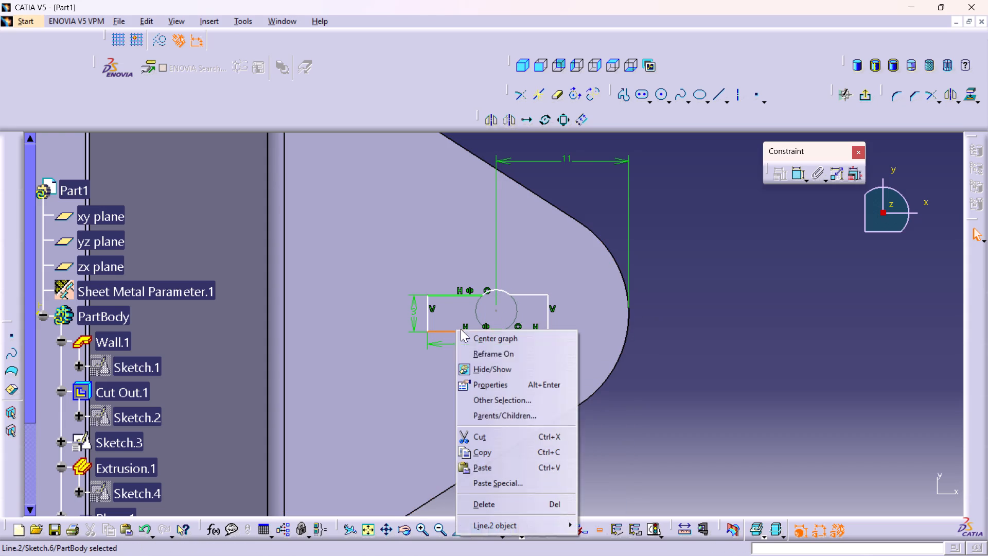
pyautogui.click(499, 498)
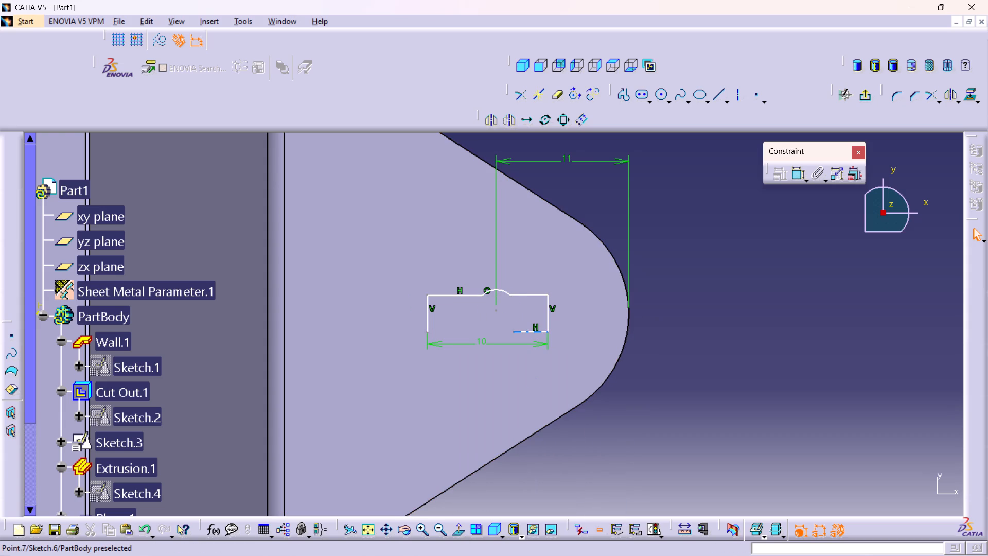
pyautogui.rightClick(529, 329)
pyautogui.click(564, 503)
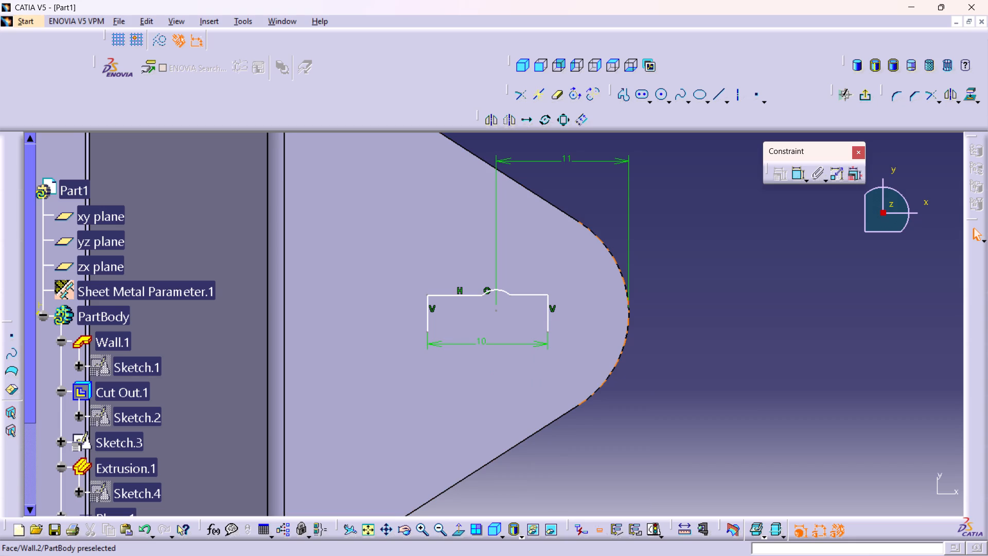
# Add a radius dimension to the profile's upper arc, placed just above it, and set it to 3 mm.
pyautogui.doubleClick(794, 170)
pyautogui.click(503, 291)
pyautogui.click(519, 274)
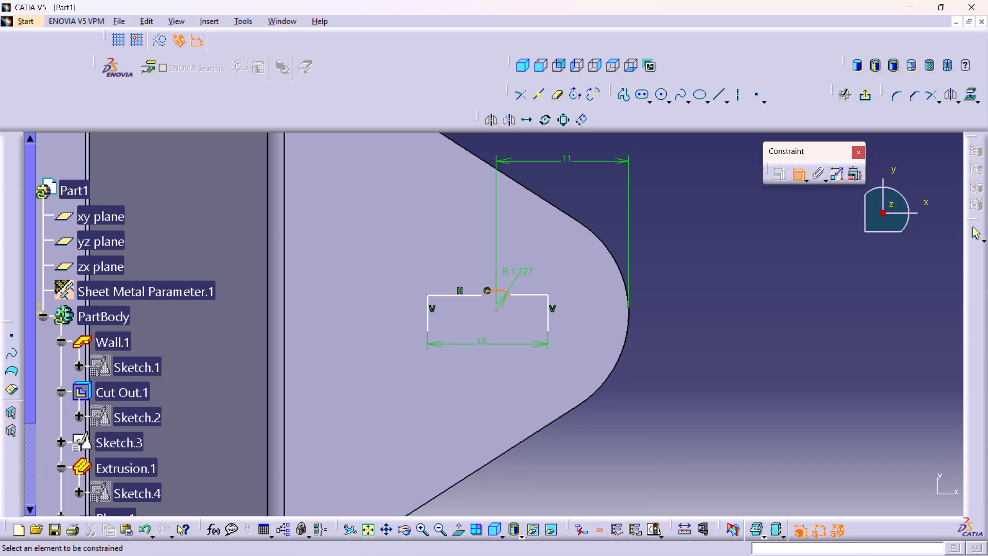
pyautogui.doubleClick(522, 273)
pyautogui.press('3')
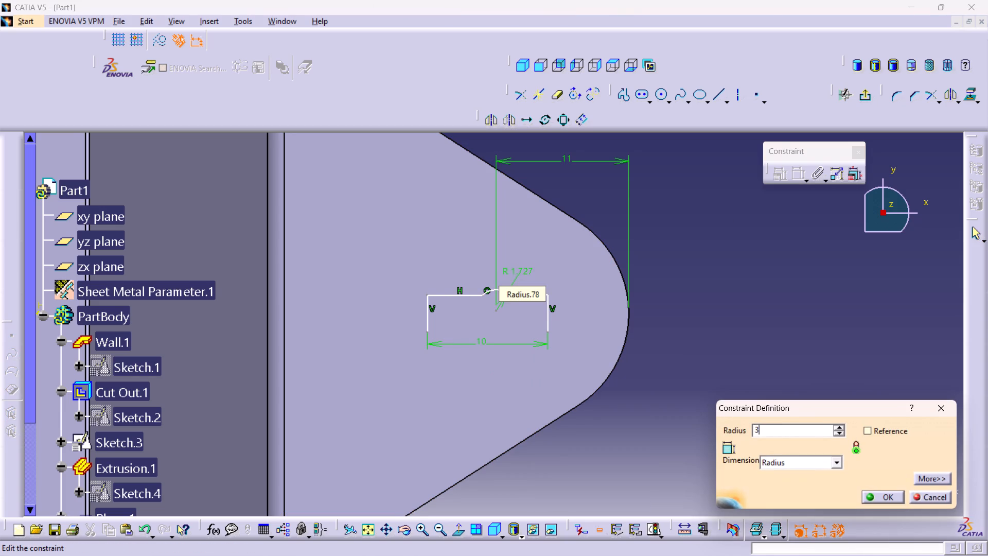
pyautogui.press('Return')
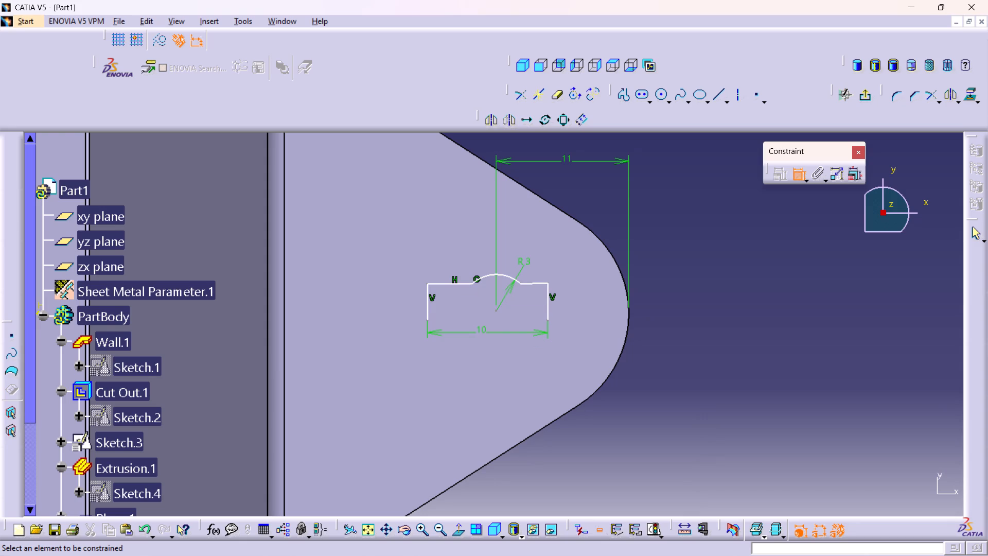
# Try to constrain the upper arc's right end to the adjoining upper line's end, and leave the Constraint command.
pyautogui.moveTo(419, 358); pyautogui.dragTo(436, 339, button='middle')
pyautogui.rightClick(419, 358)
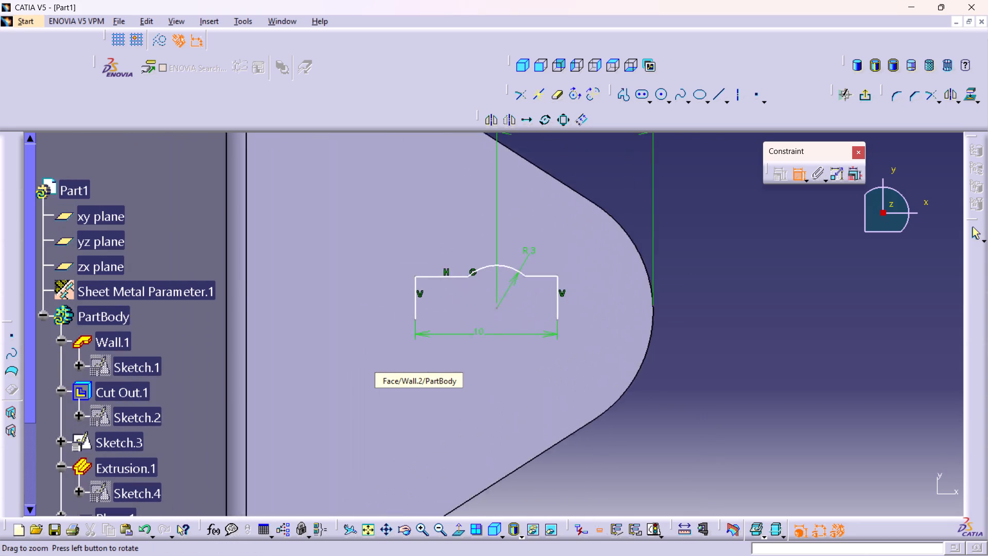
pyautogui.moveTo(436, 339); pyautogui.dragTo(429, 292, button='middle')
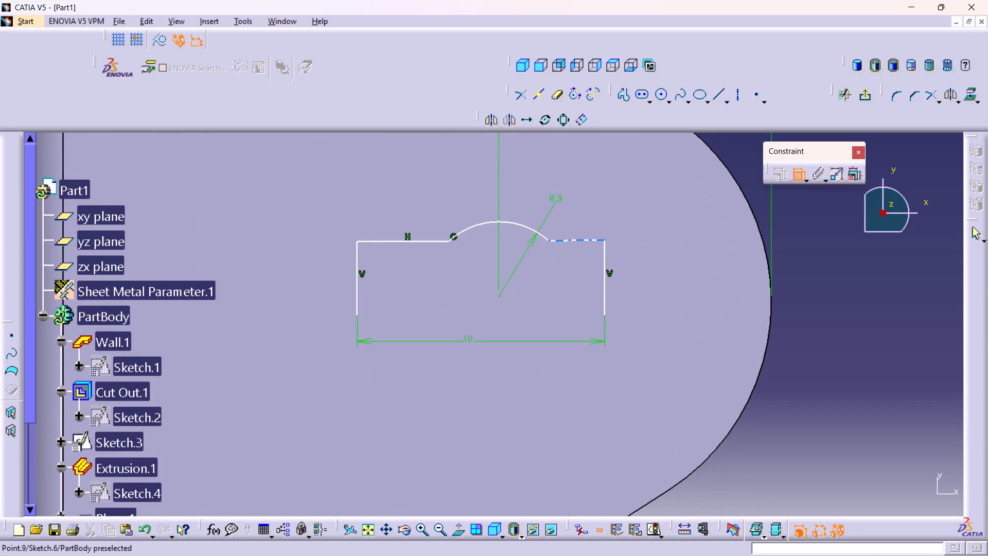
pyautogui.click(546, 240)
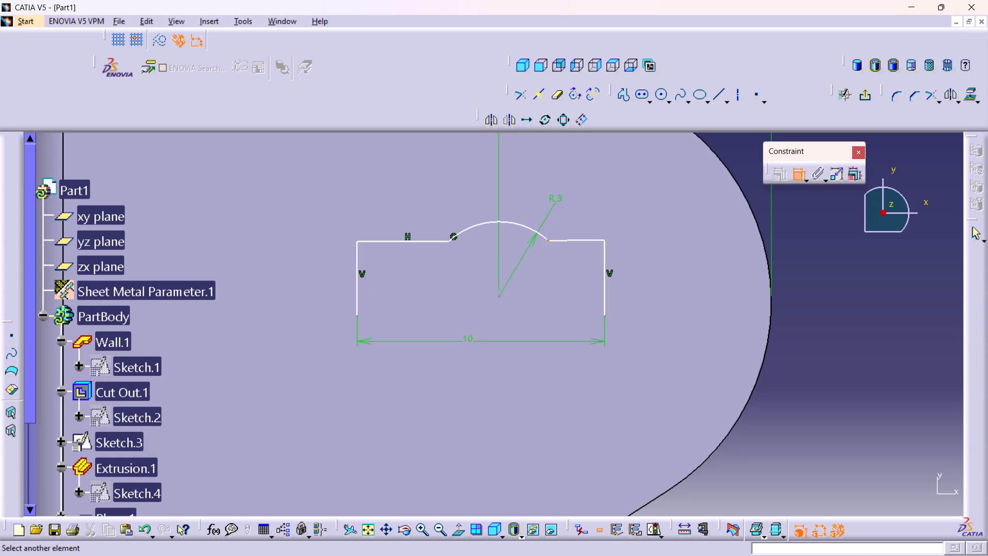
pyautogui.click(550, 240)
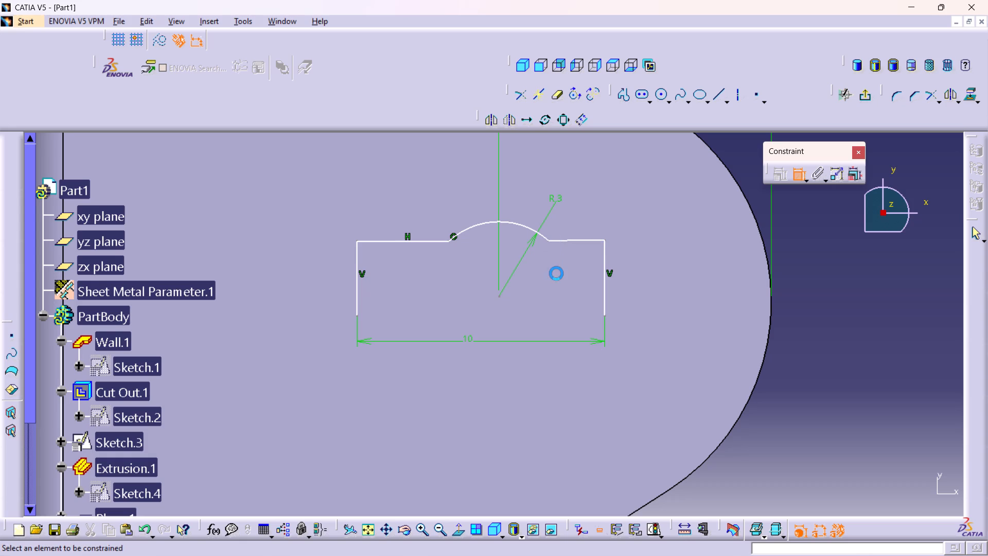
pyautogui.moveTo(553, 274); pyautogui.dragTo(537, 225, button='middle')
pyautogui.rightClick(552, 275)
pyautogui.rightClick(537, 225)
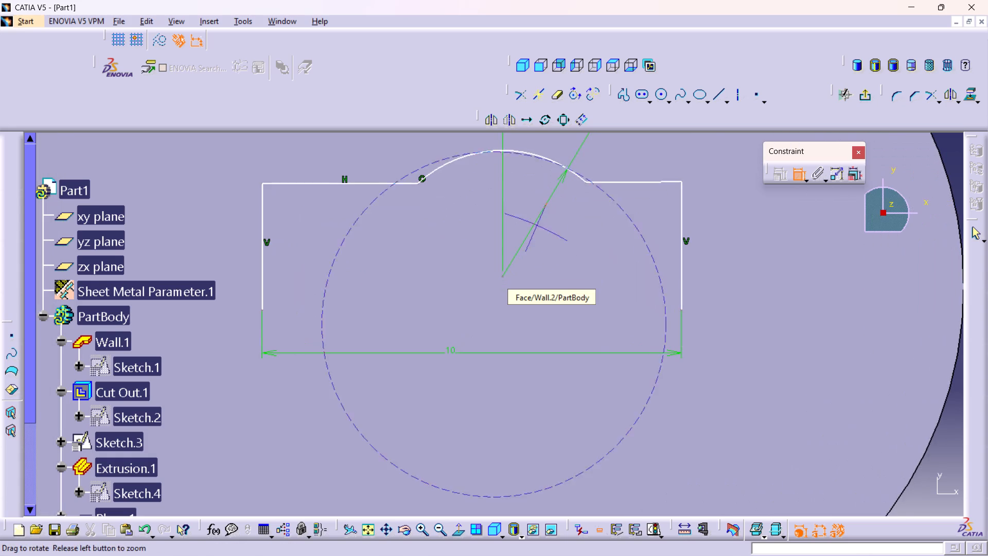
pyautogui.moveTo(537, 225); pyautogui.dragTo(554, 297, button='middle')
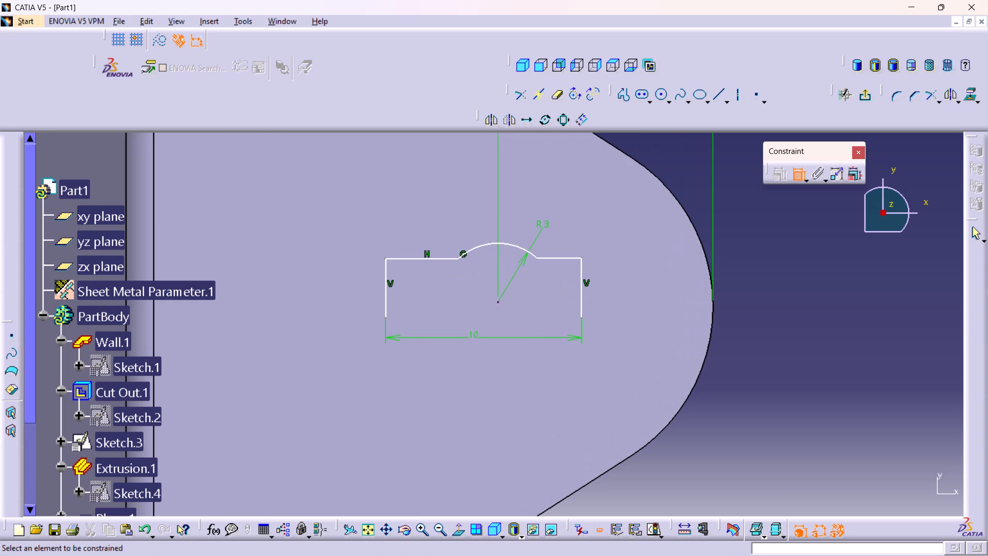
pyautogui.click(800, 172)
# Mirror the two upper horizontal lines and the R 3 arc about the sketch's horizontal axis.
pyautogui.click(413, 258)
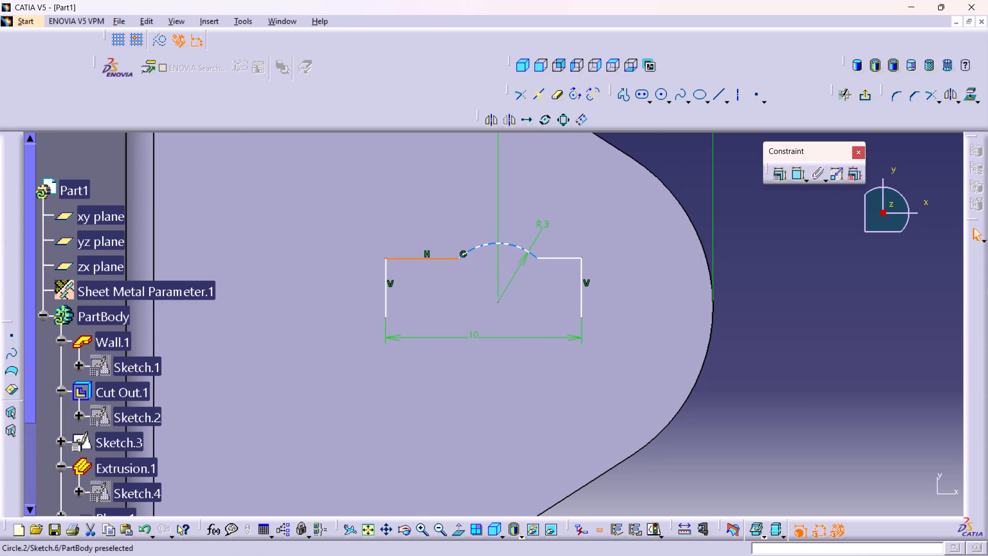
pyautogui.keyDown('ctrl'); pyautogui.click(488, 246); pyautogui.keyUp('ctrl')
pyautogui.keyDown('ctrl'); pyautogui.click(557, 257); pyautogui.keyUp('ctrl')
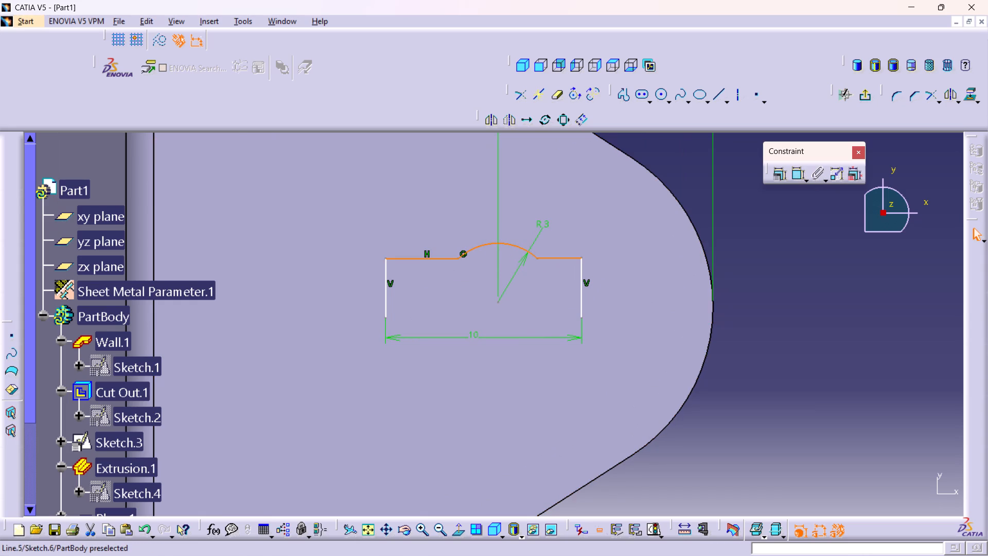
pyautogui.moveTo(273, 229); pyautogui.dragTo(343, 355, button='middle')
pyautogui.rightClick(273, 229)
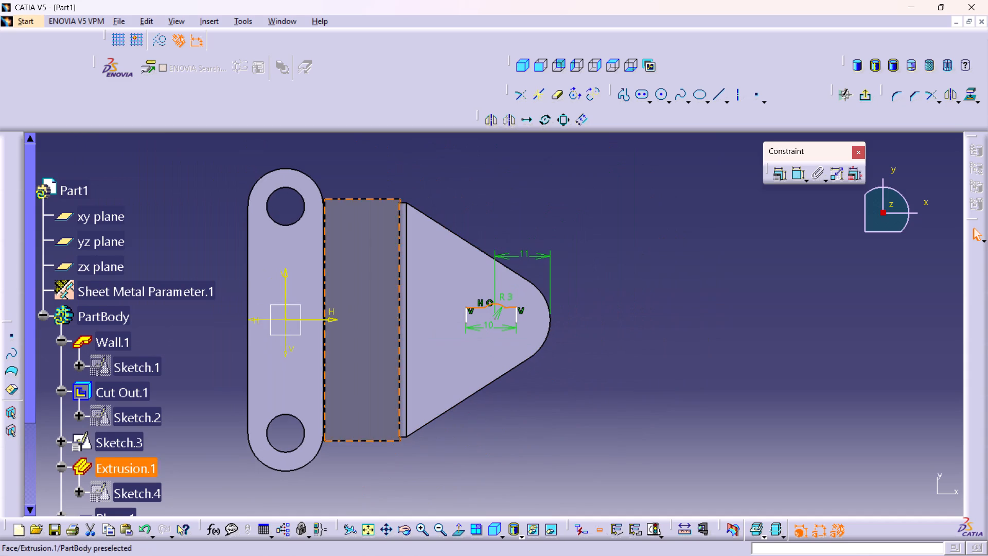
pyautogui.moveTo(491, 121); pyautogui.dragTo(491, 126)
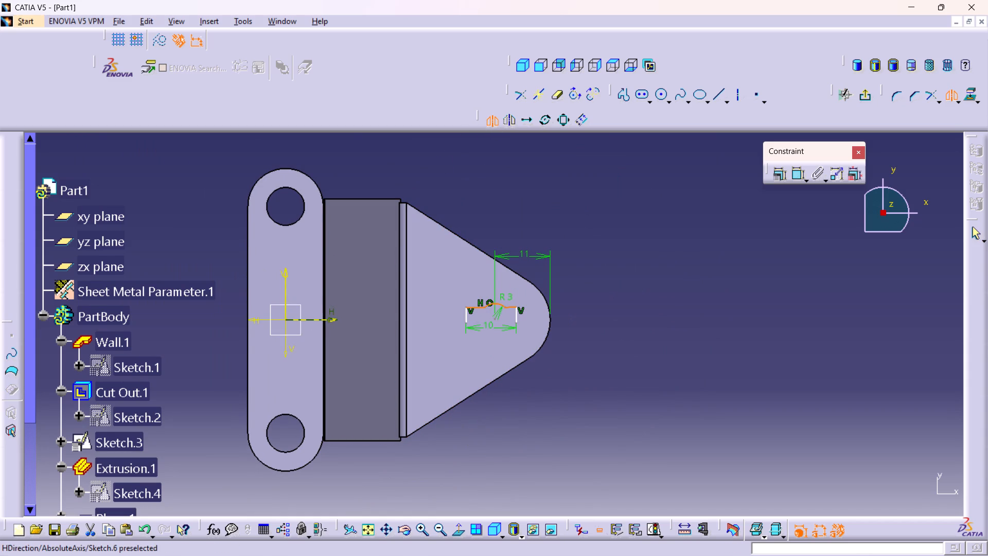
pyautogui.keyDown('ctrl'); pyautogui.click(313, 320); pyautogui.keyUp('ctrl')
pyautogui.click(717, 373)
# Constrain the lower end of the slot's right vertical line coincident with the end of the adjoining lower horizontal line.
pyautogui.moveTo(627, 332); pyautogui.dragTo(599, 206, button='middle')
pyautogui.rightClick(627, 332)
pyautogui.scroll(1, 599, 206)
pyautogui.click(794, 175)
pyautogui.moveTo(794, 175); pyautogui.dragTo(794, 180)
pyautogui.click(581, 355)
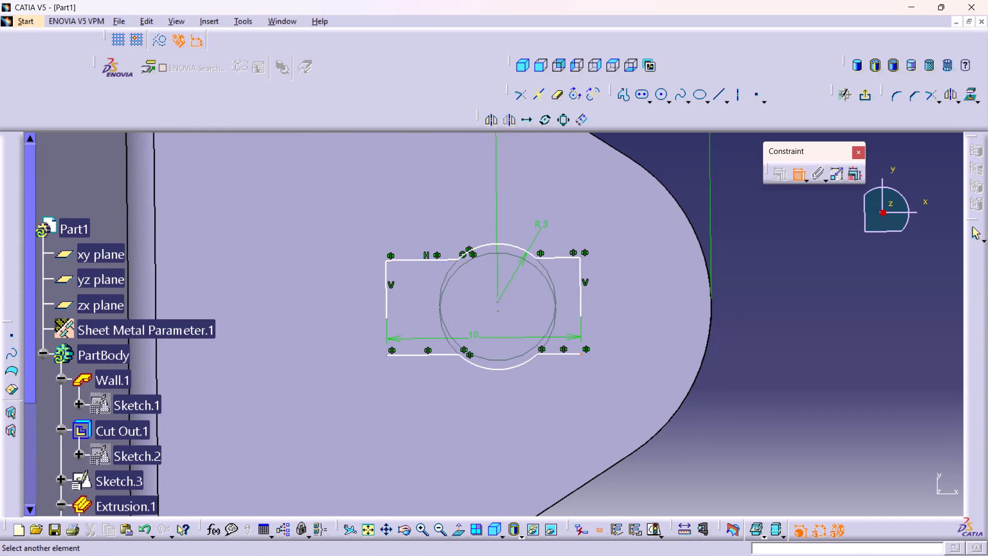
pyautogui.moveTo(581, 316); pyautogui.dragTo(587, 317)
pyautogui.rightClick(784, 338)
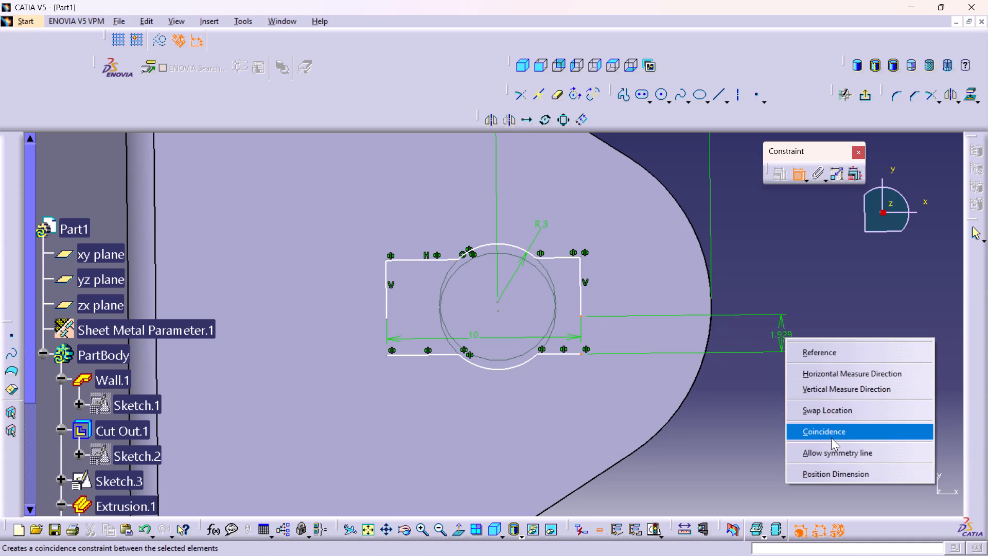
pyautogui.click(831, 438)
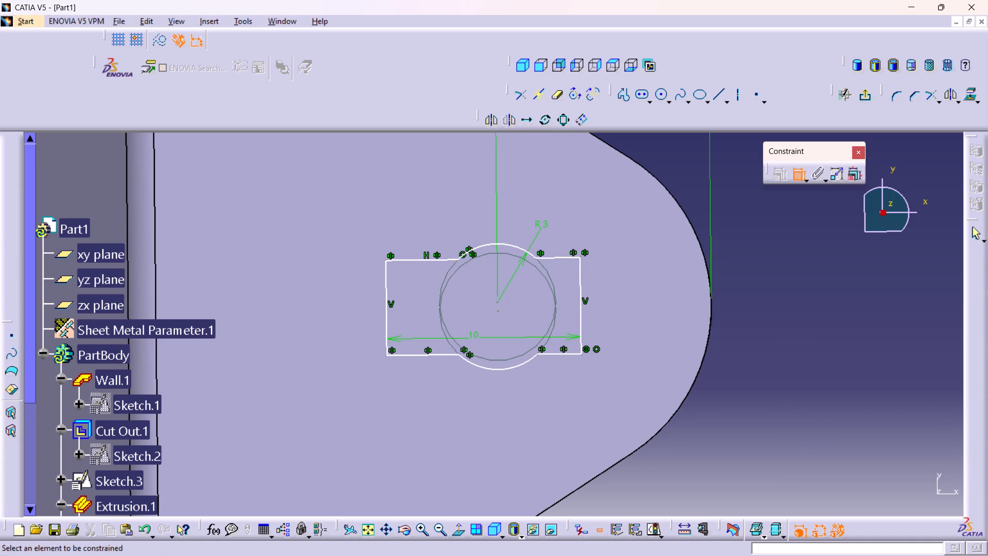
# Dimension the slot's right vertical line and set its length to 3 mm.
pyautogui.click(583, 307)
pyautogui.click(651, 310)
pyautogui.doubleClick(648, 308)
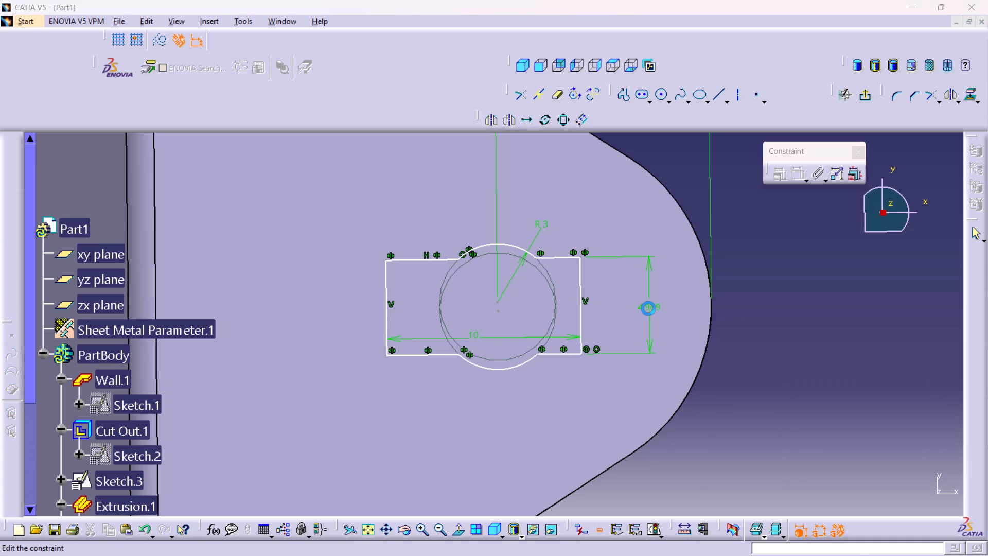
pyautogui.press('3')
pyautogui.press('Return')
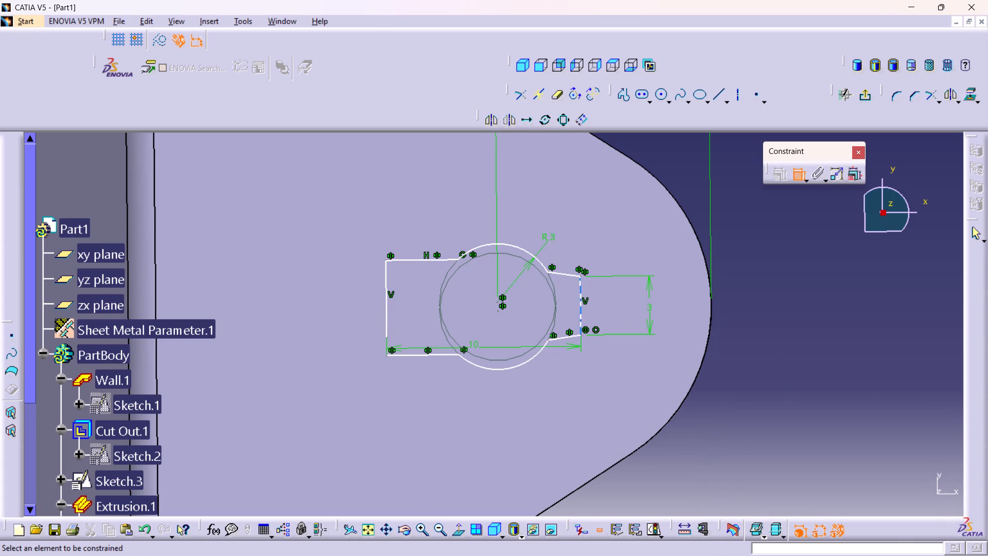
# Constrain the lower end of the slot's left vertical line coincident with the end of the adjoining lower horizontal line.
pyautogui.click(386, 353)
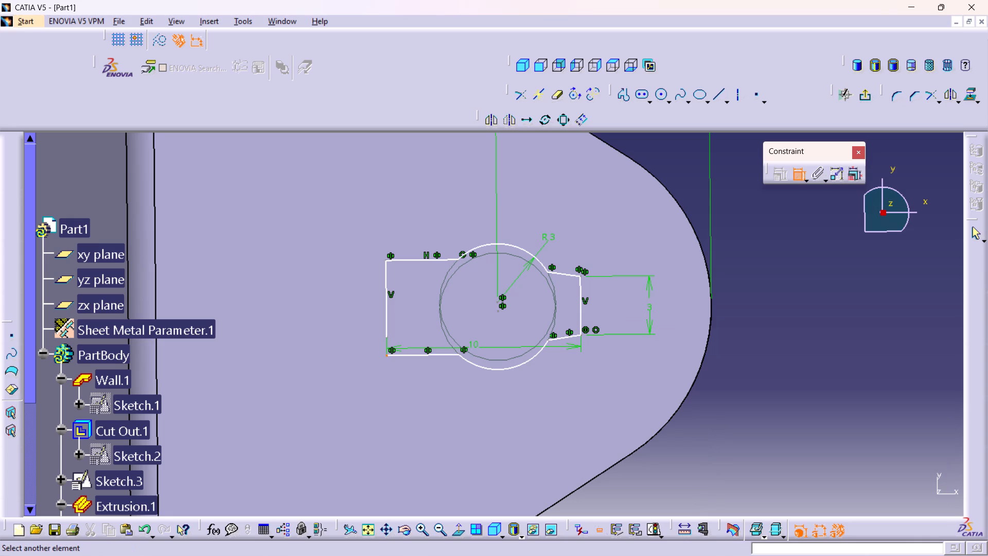
pyautogui.click(386, 336)
pyautogui.rightClick(337, 347)
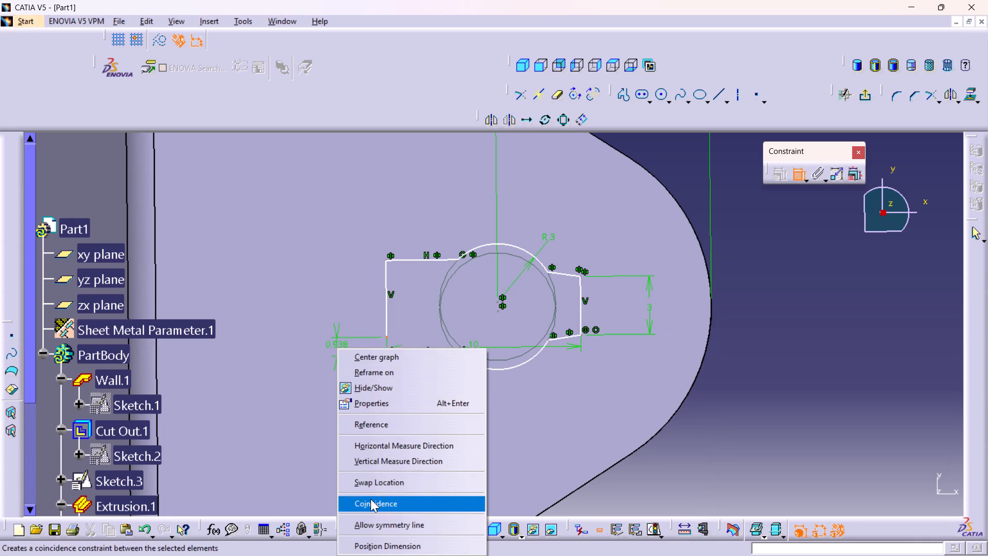
pyautogui.click(370, 499)
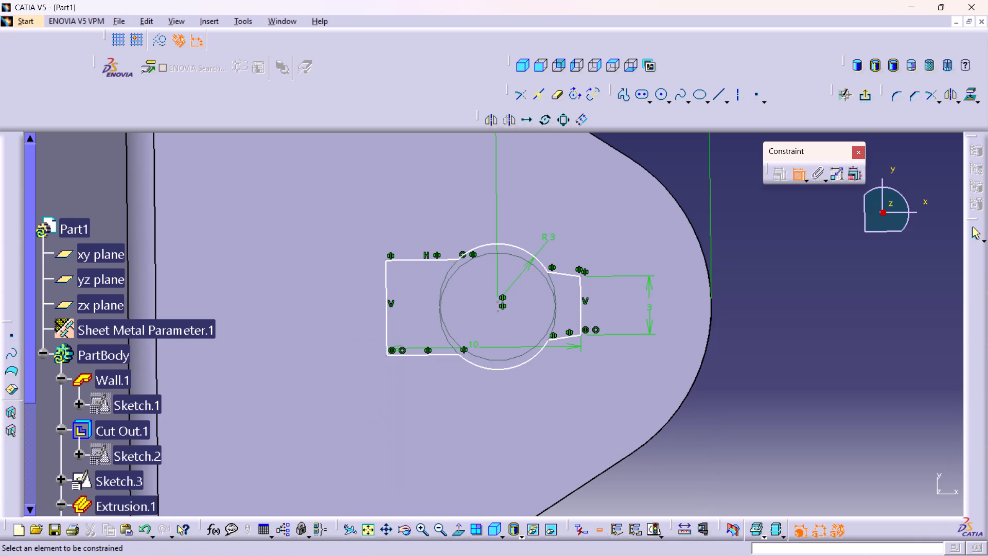
# Dimension the slot's left vertical line and set its length to 3 mm.
pyautogui.click(387, 311)
pyautogui.click(357, 317)
pyautogui.click(357, 315)
pyautogui.doubleClick(357, 315)
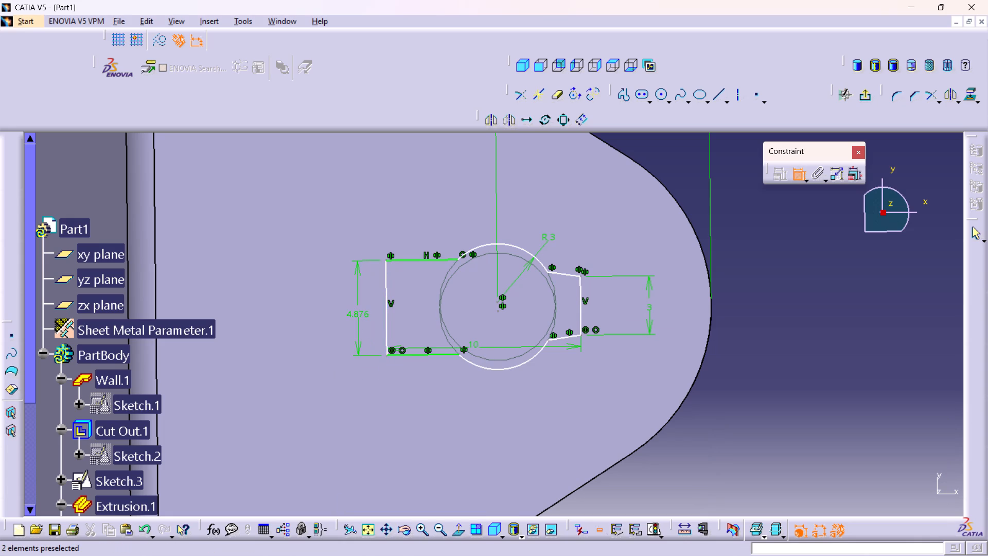
pyautogui.press('3')
pyautogui.press('Return')
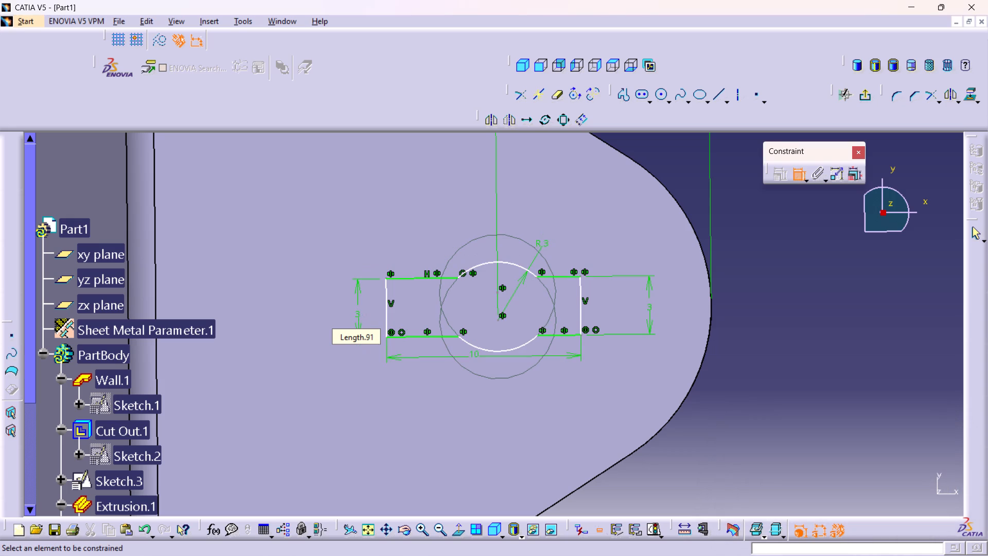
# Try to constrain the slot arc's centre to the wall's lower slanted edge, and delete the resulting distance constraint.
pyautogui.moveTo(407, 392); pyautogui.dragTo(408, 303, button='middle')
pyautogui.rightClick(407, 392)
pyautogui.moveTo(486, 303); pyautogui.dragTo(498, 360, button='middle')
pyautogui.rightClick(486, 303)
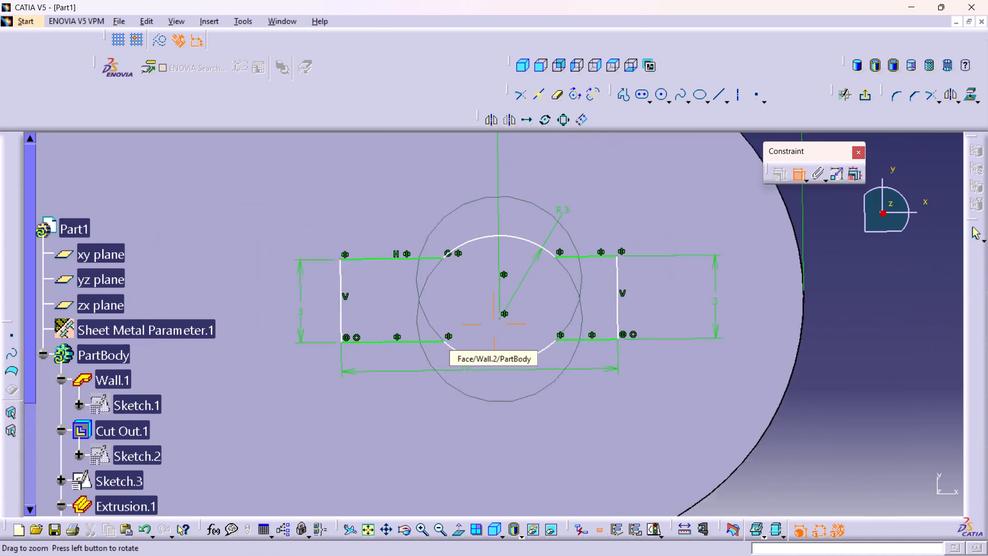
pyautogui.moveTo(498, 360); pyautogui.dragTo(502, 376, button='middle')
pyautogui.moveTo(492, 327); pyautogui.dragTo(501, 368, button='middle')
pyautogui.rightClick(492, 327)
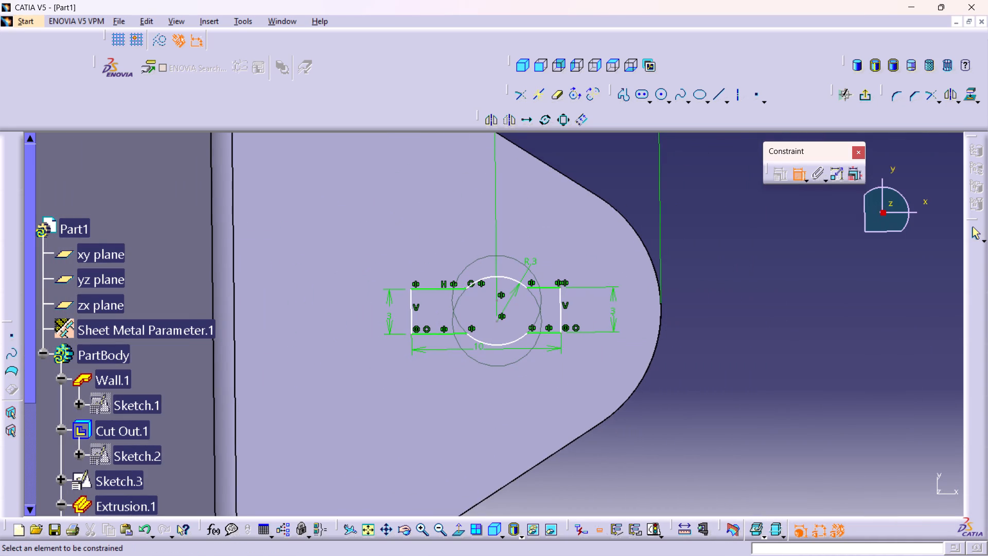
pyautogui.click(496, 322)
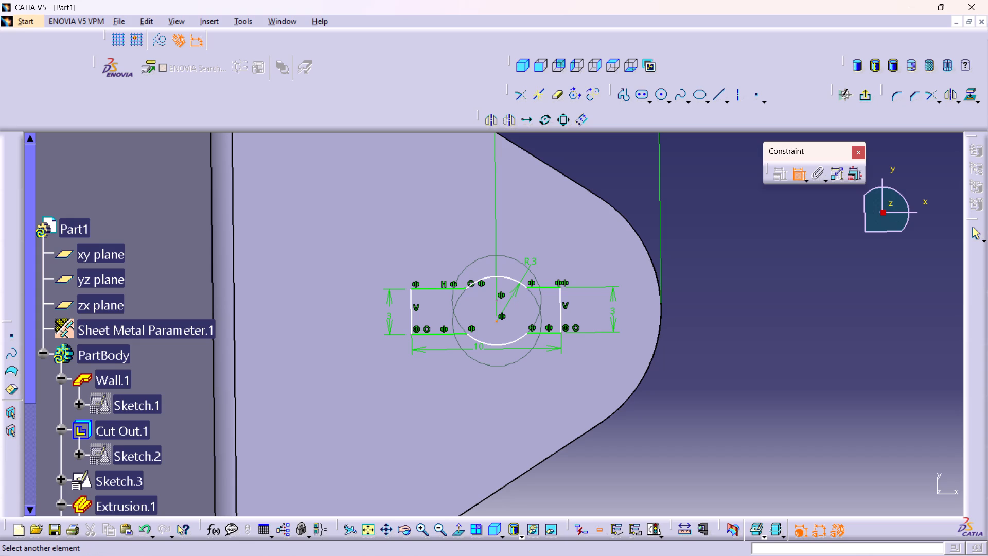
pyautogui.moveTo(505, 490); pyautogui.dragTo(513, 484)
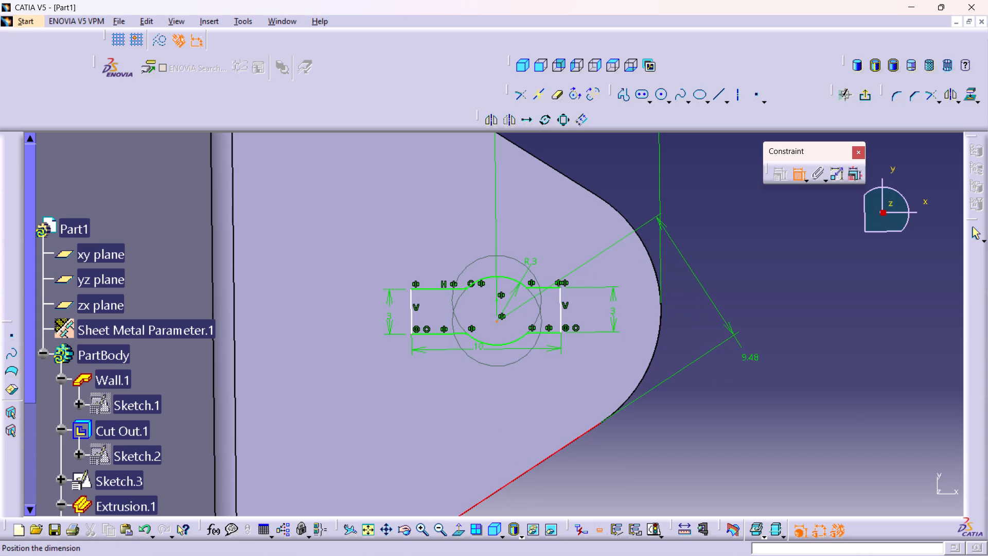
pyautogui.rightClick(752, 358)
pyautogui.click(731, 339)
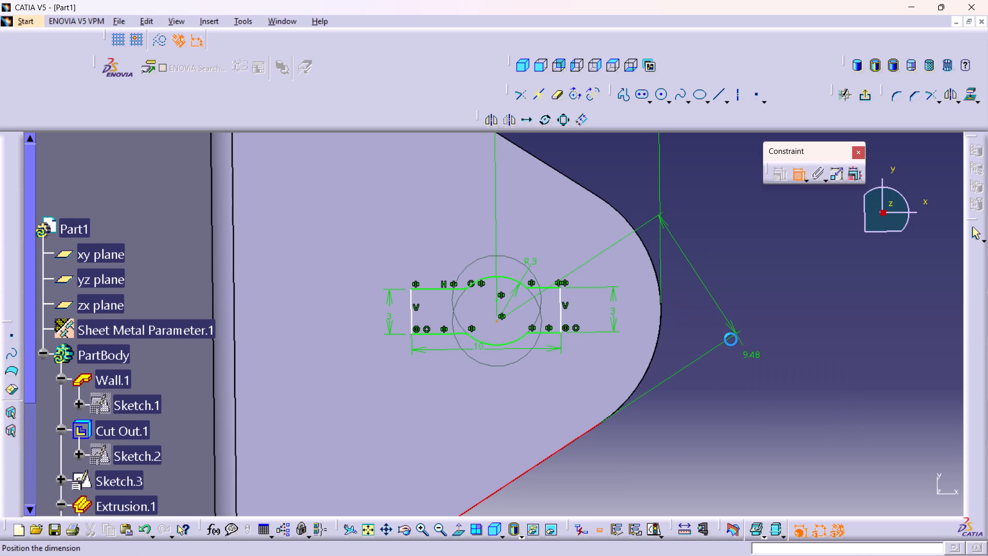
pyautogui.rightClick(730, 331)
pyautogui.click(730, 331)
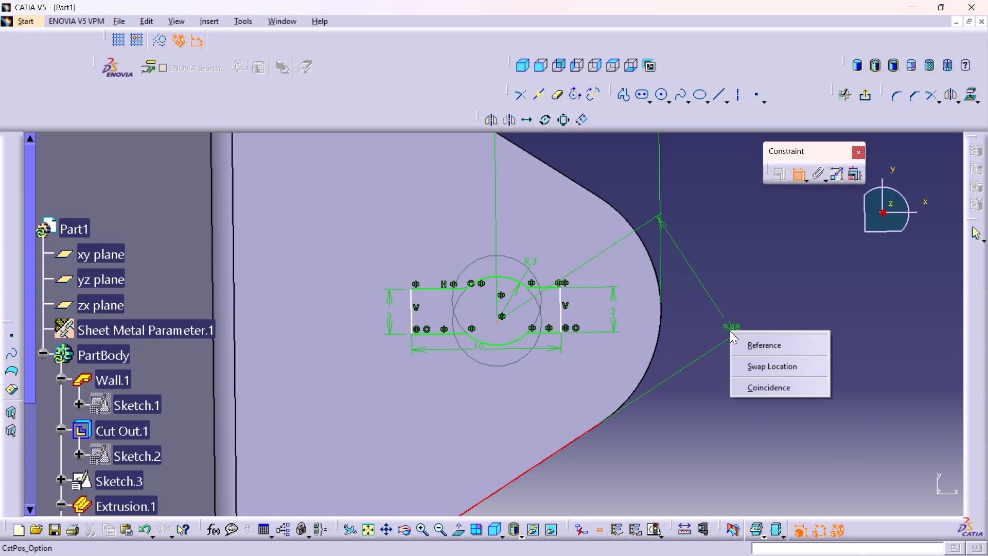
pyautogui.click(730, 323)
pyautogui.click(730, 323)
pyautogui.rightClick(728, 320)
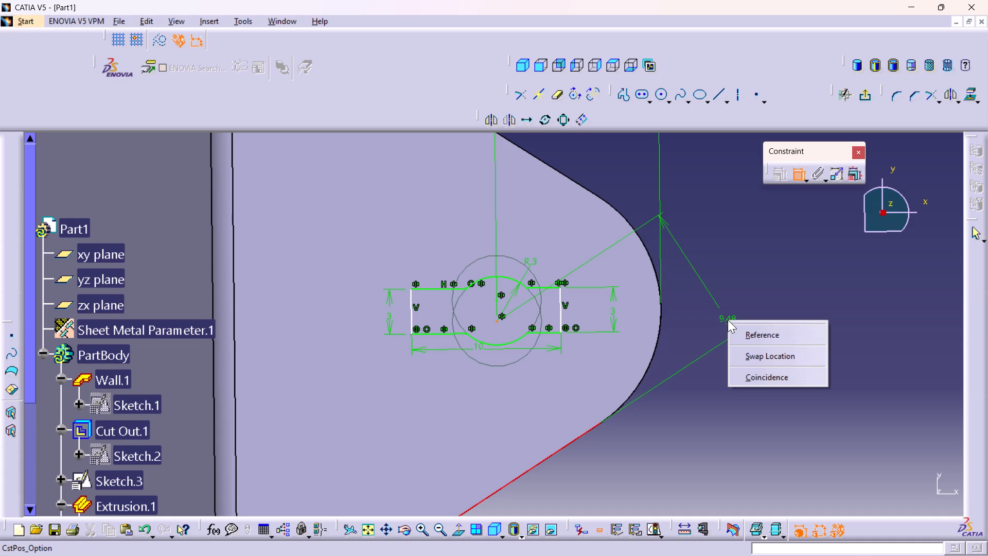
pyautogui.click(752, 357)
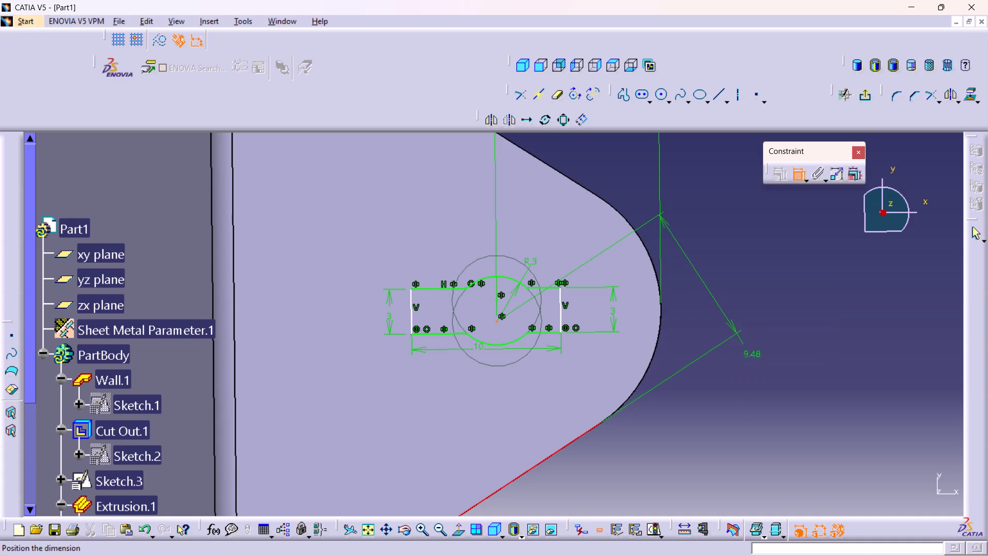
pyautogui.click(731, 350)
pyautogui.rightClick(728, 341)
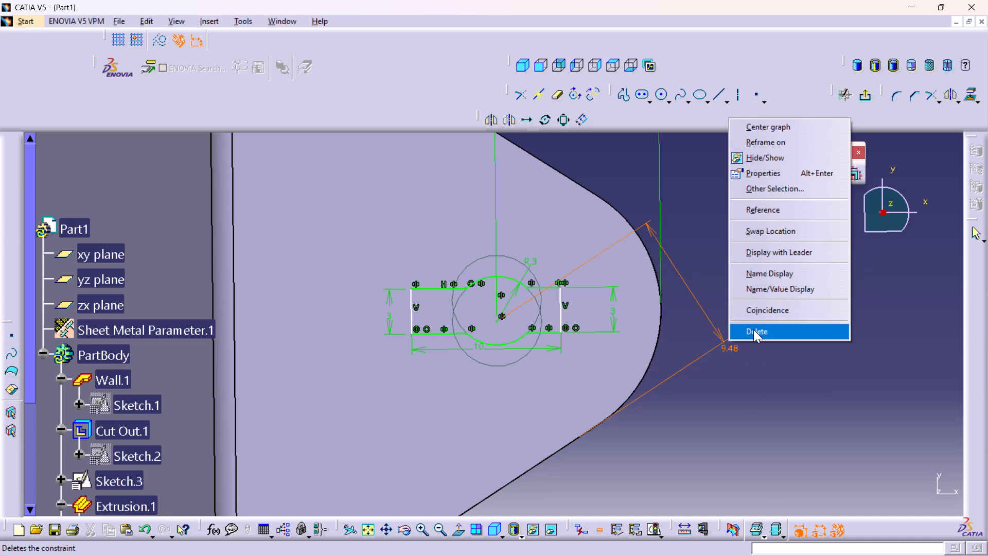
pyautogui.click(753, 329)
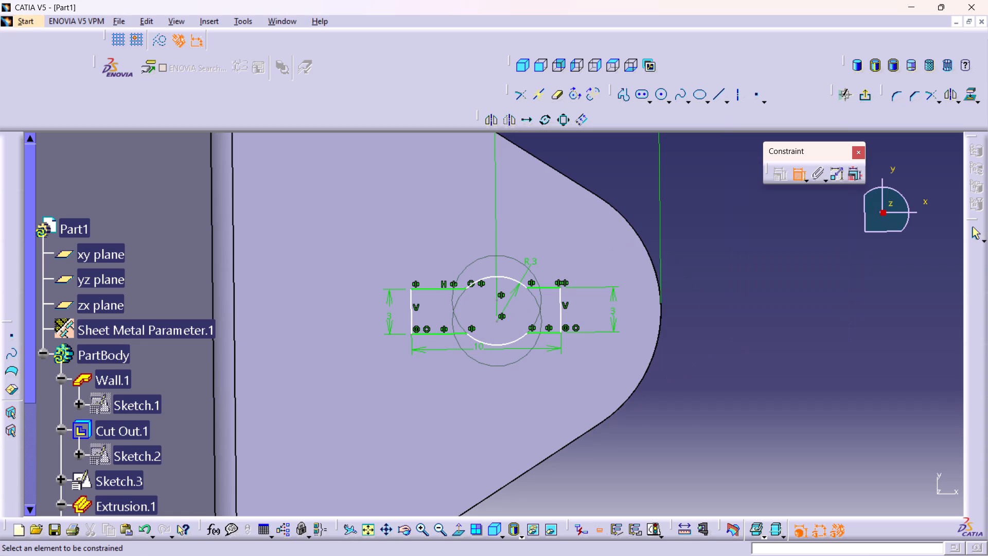
# Leave the sketch and cut the slot profile out of the tapering wall as a Sheetmetal standard cutout, up to next.
pyautogui.moveTo(531, 404); pyautogui.dragTo(566, 496, button='middle')
pyautogui.rightClick(531, 404)
pyautogui.rightClick(530, 369)
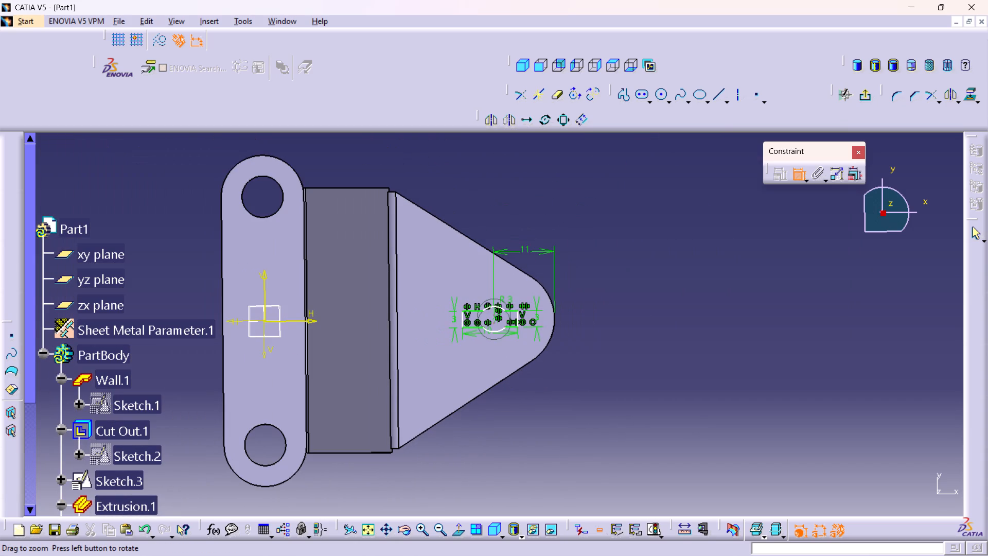
pyautogui.click(866, 95)
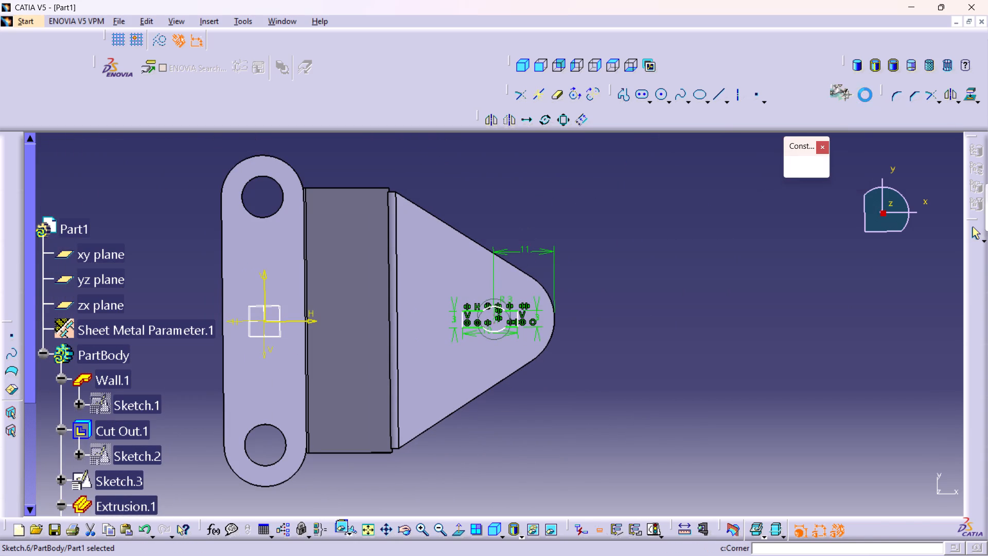
pyautogui.click(590, 65)
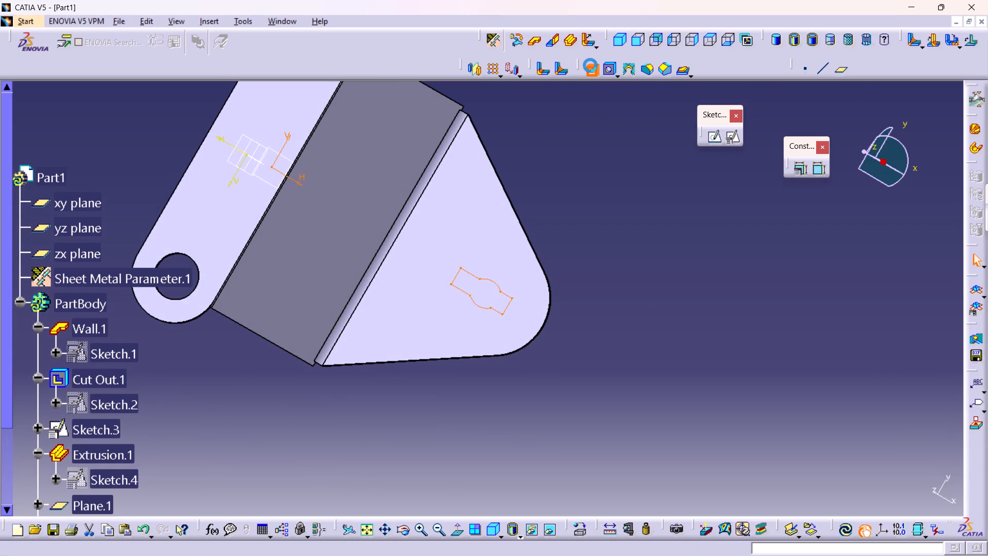
pyautogui.click(834, 497)
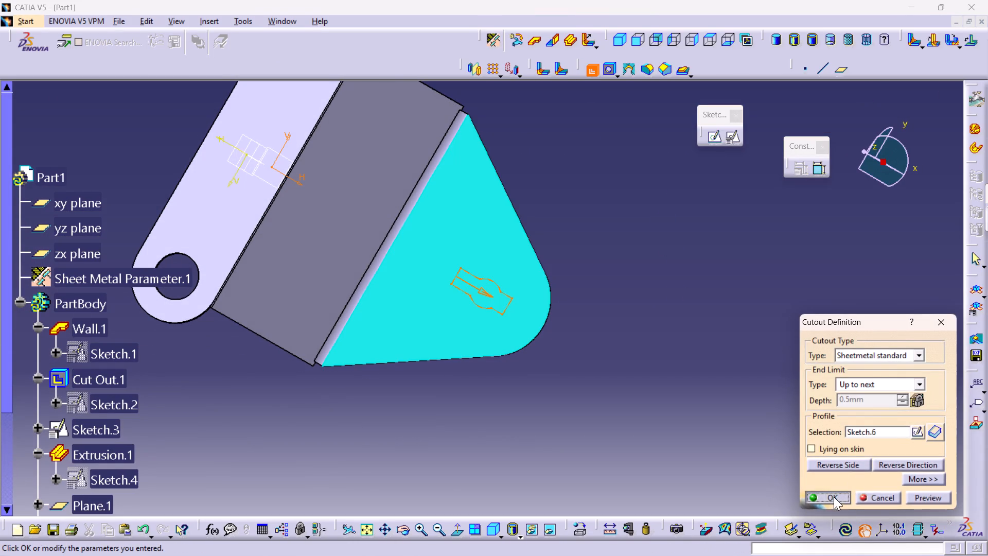
pyautogui.click(588, 425)
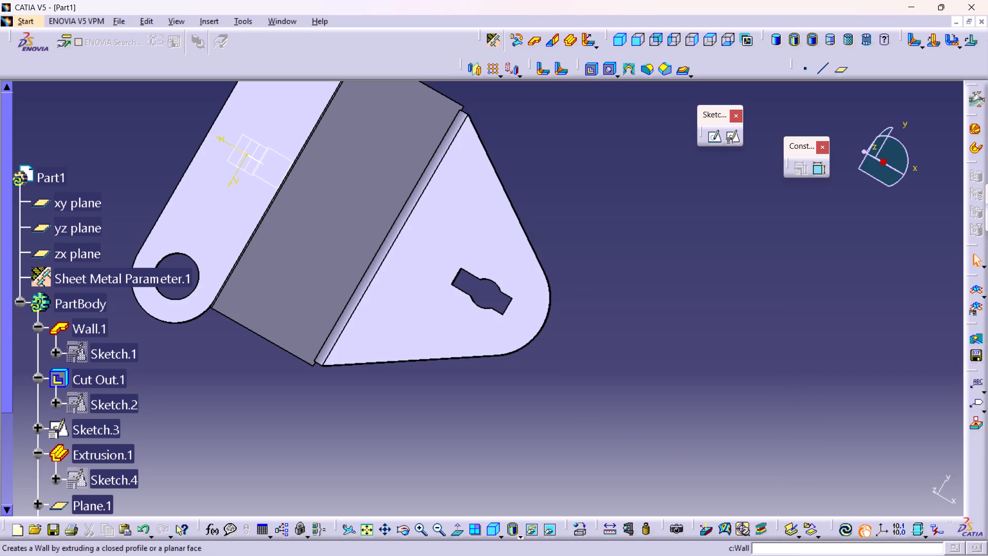
# Save the part as 7 in the wireframe folder, as a CATPart.
pyautogui.click(624, 44)
pyautogui.moveTo(572, 339); pyautogui.dragTo(575, 345, button='middle')
pyautogui.rightClick(572, 339)
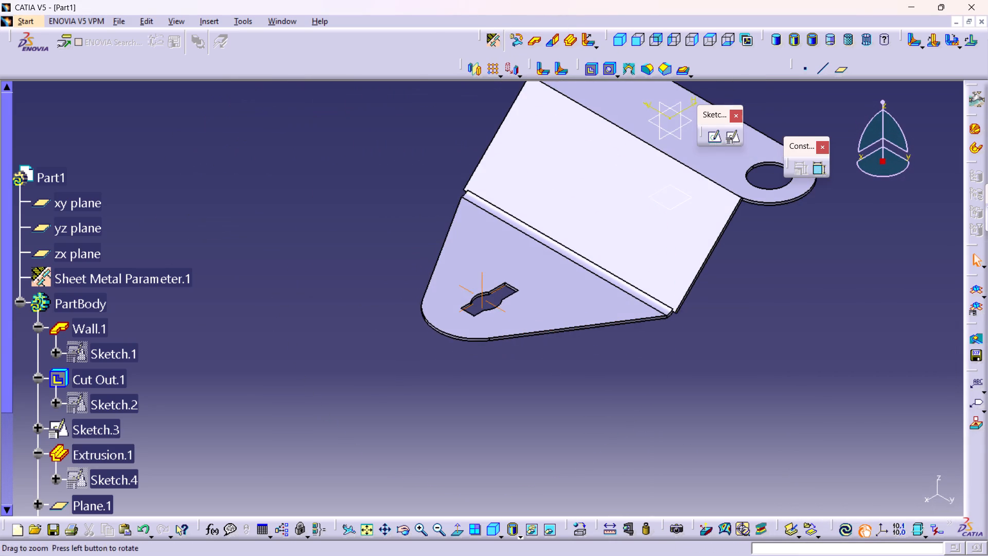
pyautogui.moveTo(575, 345); pyautogui.dragTo(589, 366, button='middle')
pyautogui.moveTo(761, 319); pyautogui.dragTo(675, 368, button='middle')
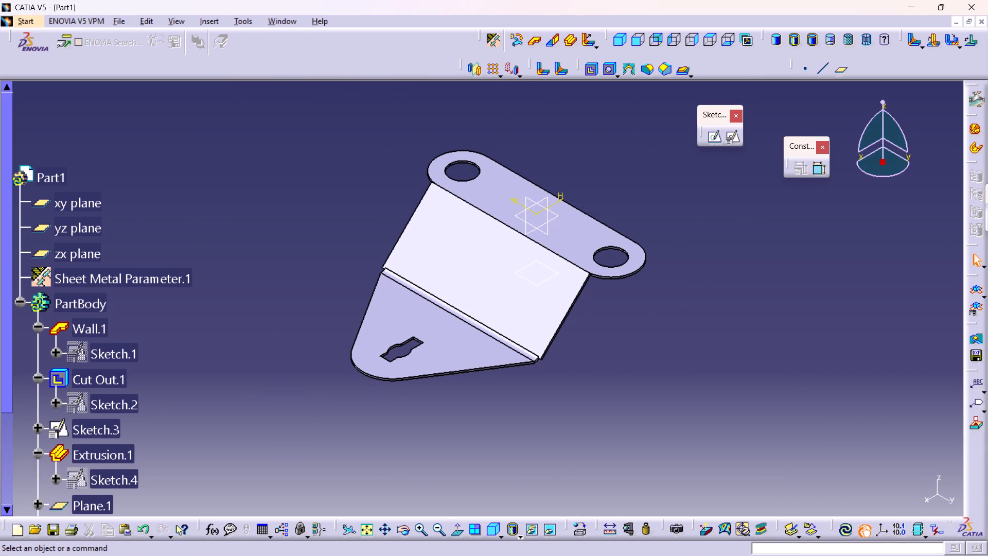
pyautogui.hotkey('ctrl', 's')
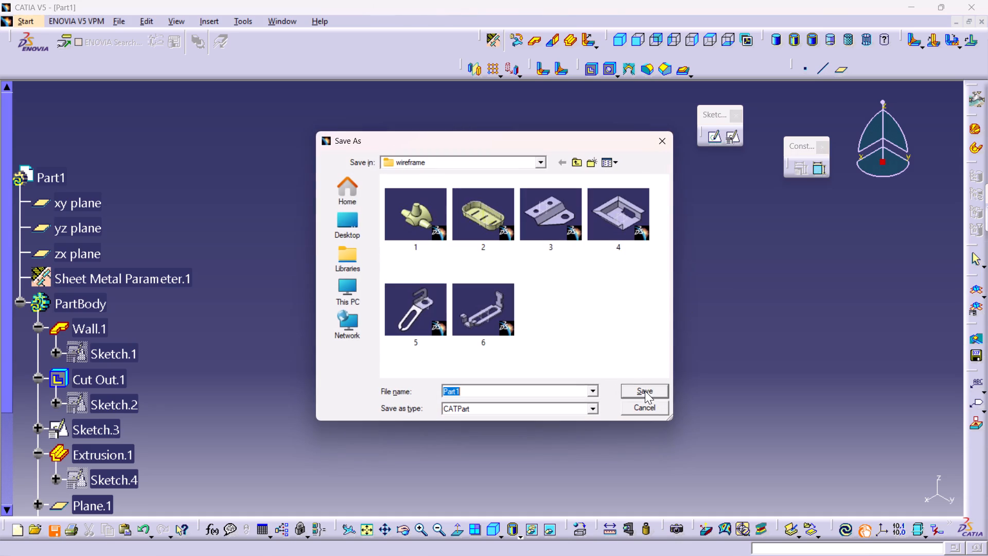
pyautogui.press('7')
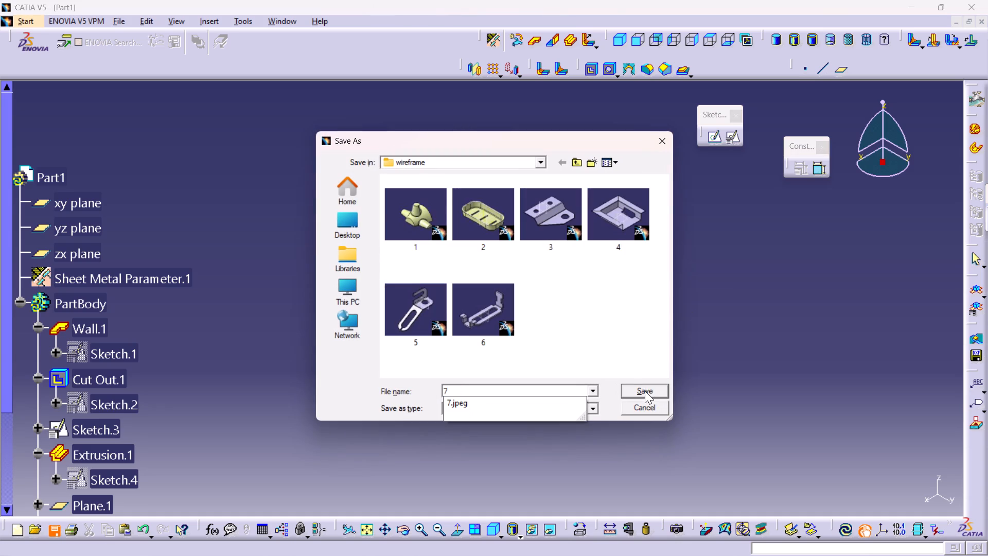
pyautogui.press('Return')
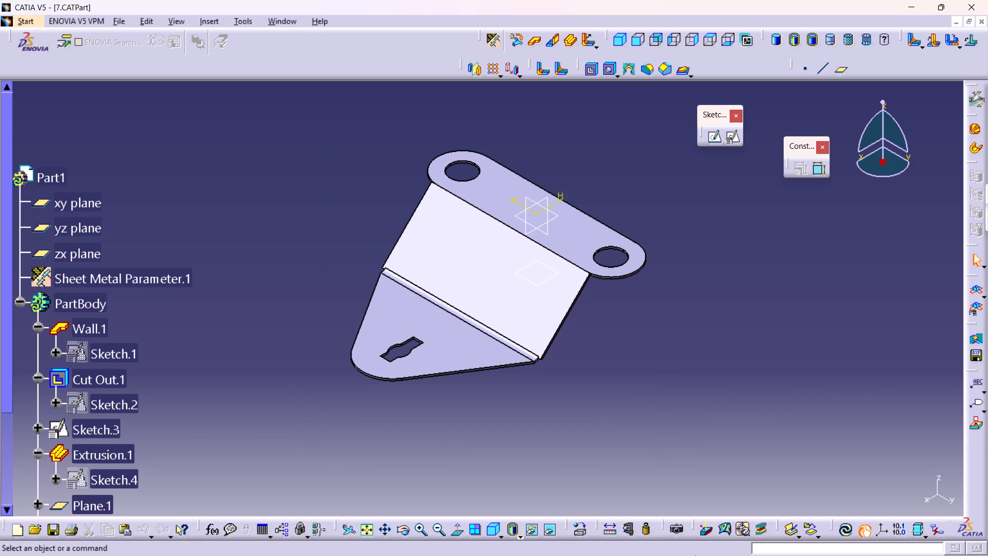
# Save the part file again under its existing name.
pyautogui.moveTo(550, 444); pyautogui.dragTo(553, 460, button='middle')
pyautogui.rightClick(550, 444)
pyautogui.moveTo(541, 419); pyautogui.dragTo(539, 395, button='middle')
pyautogui.rightClick(541, 419)
pyautogui.moveTo(462, 454); pyautogui.dragTo(460, 464, button='middle')
pyautogui.rightClick(462, 454)
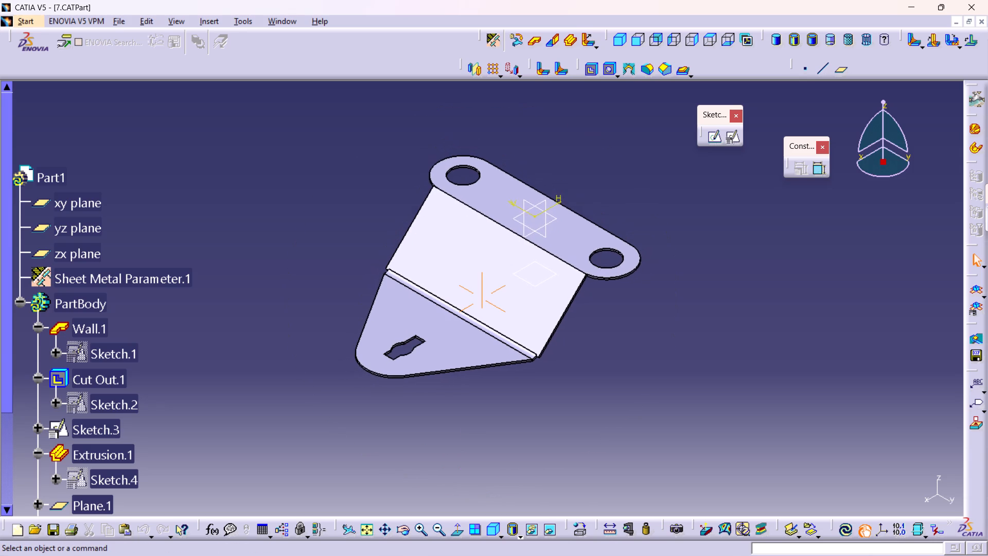
pyautogui.hotkey('ctrl', 's')
pyautogui.hotkey('ctrl', 's')
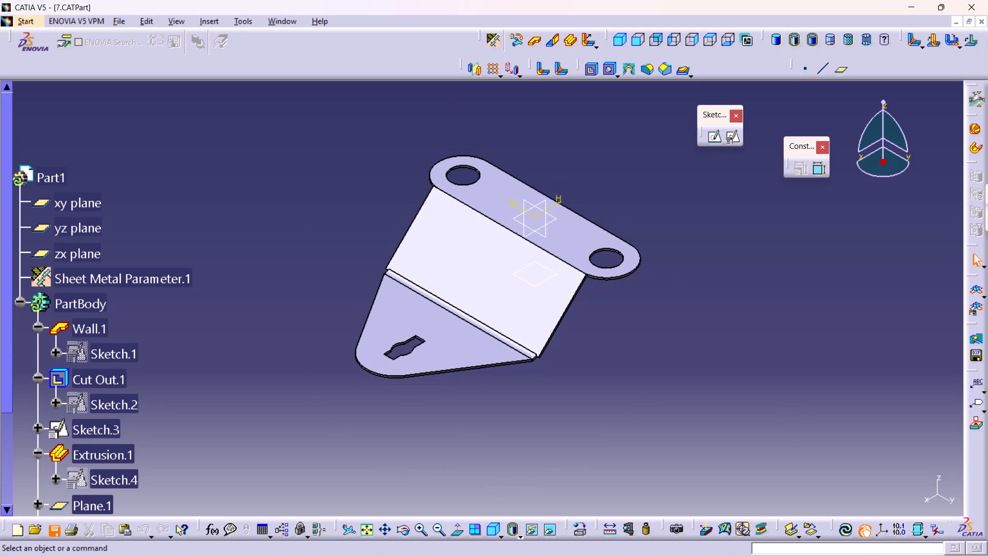
pyautogui.hotkey('ctrl', 's')
pyautogui.hotkey('ctrl', 's')
pyautogui.hotkey('ctrl', 's')
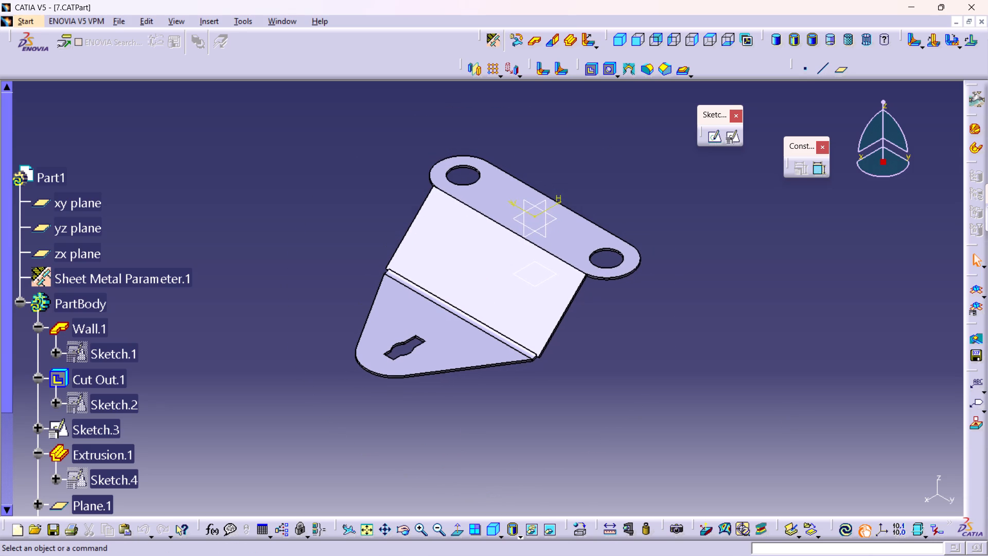
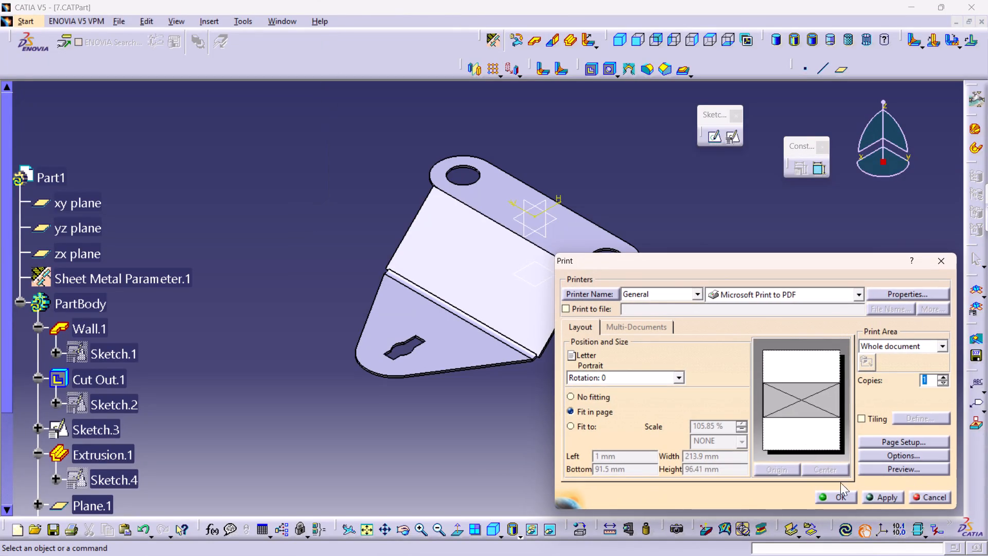
# Print the whole document with Microsoft Print to PDF, fitted in page, saving it as 7 in the wireframe folder.
pyautogui.click(841, 494)
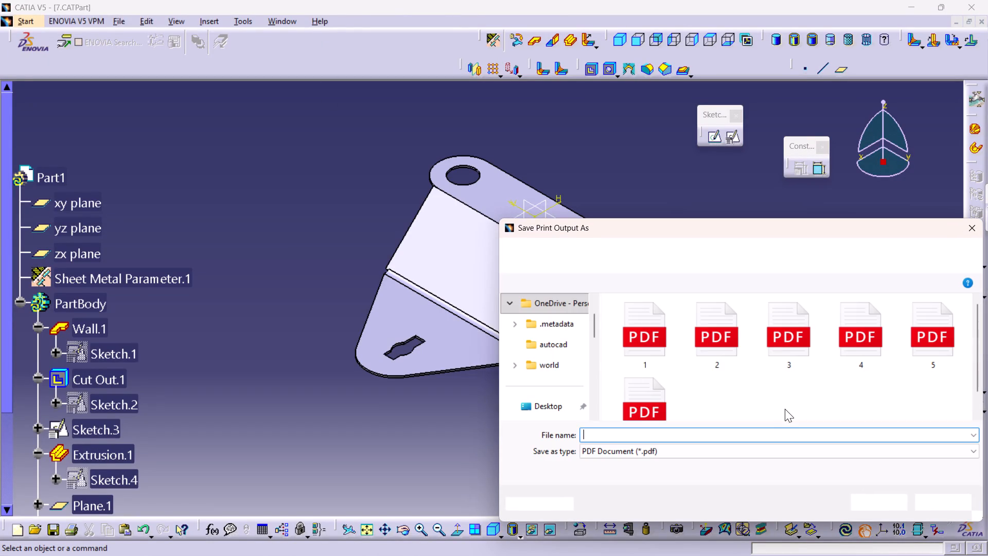
pyautogui.scroll(-1, 724, 383)
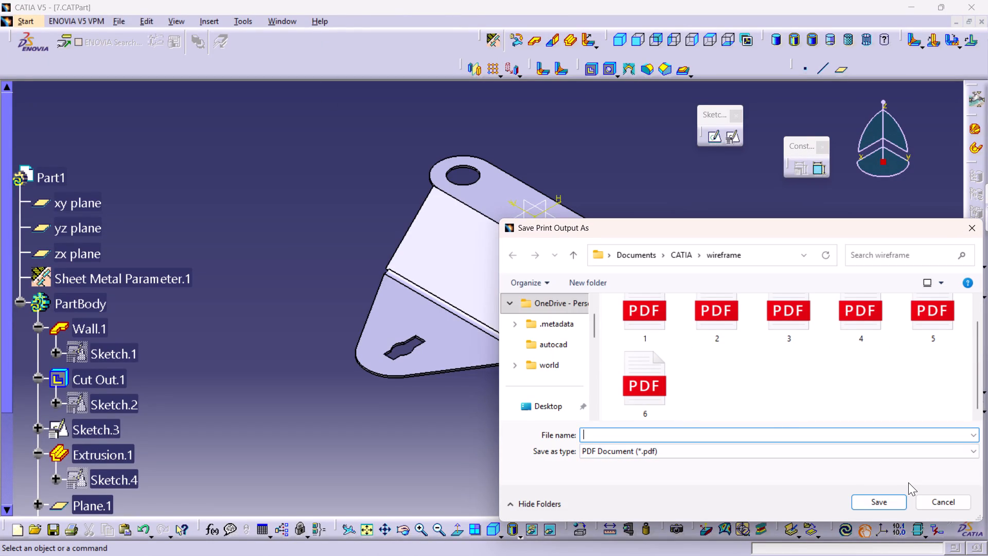
pyautogui.press('7')
pyautogui.press('Return')
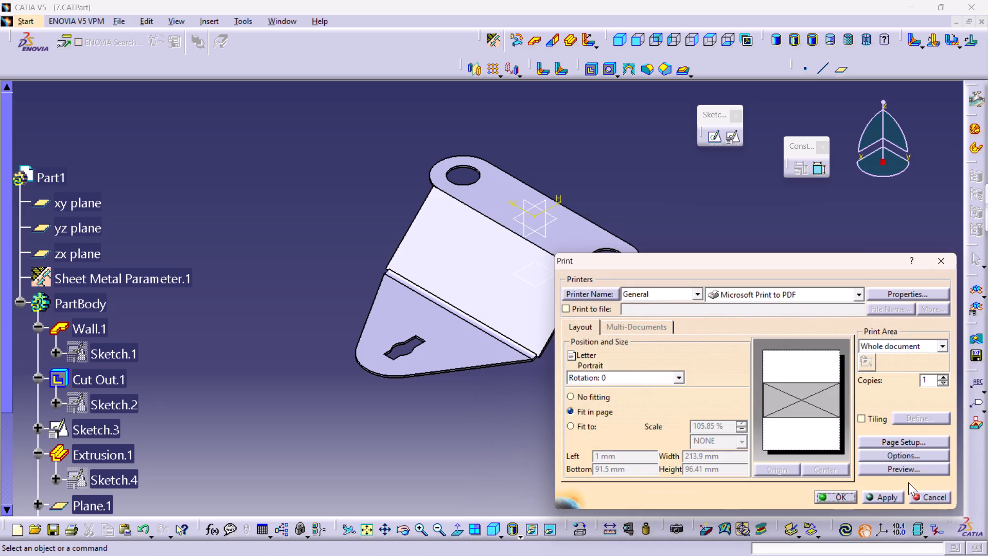
pyautogui.click(940, 263)
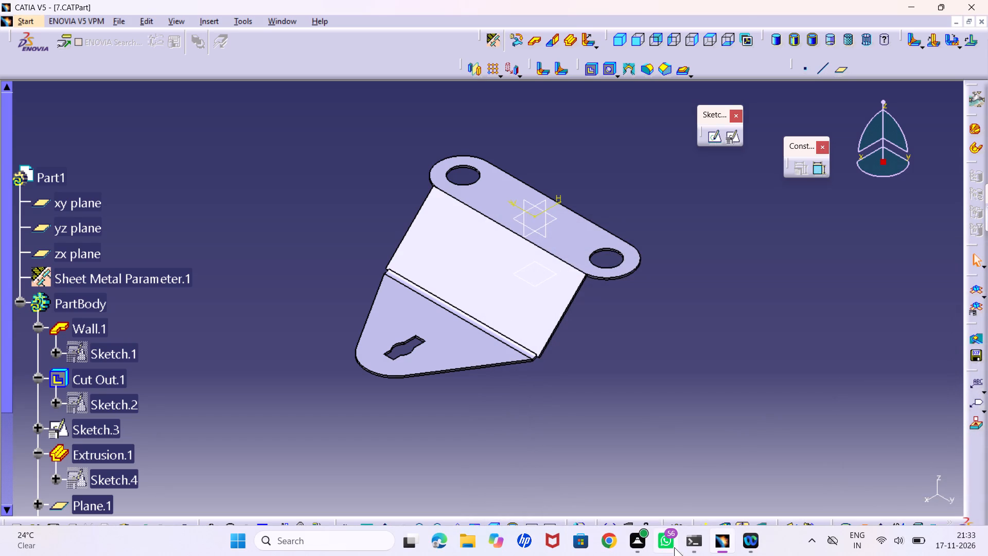